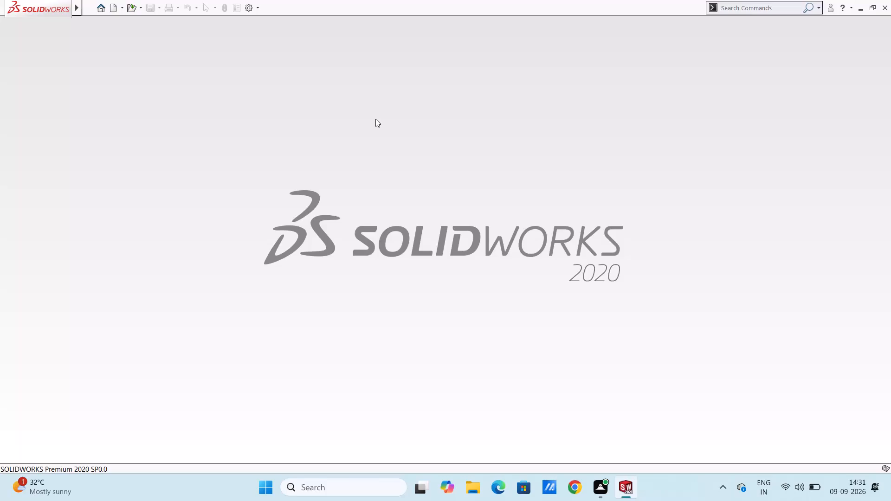
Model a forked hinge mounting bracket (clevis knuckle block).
Create a new part document for modelling a single design component.
left_click(112, 8)
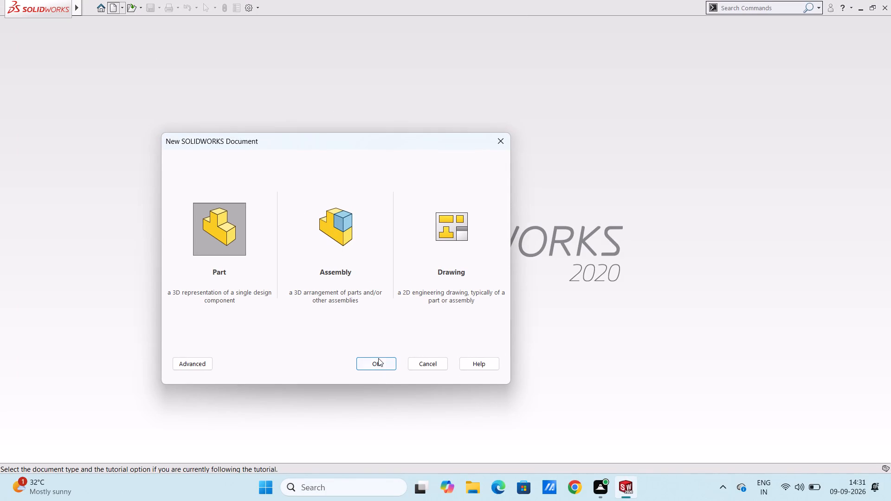
left_click(377, 358)
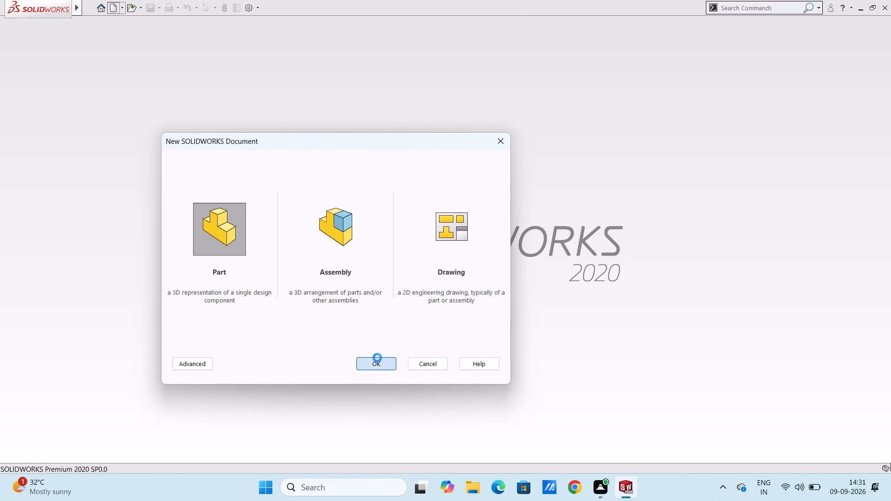
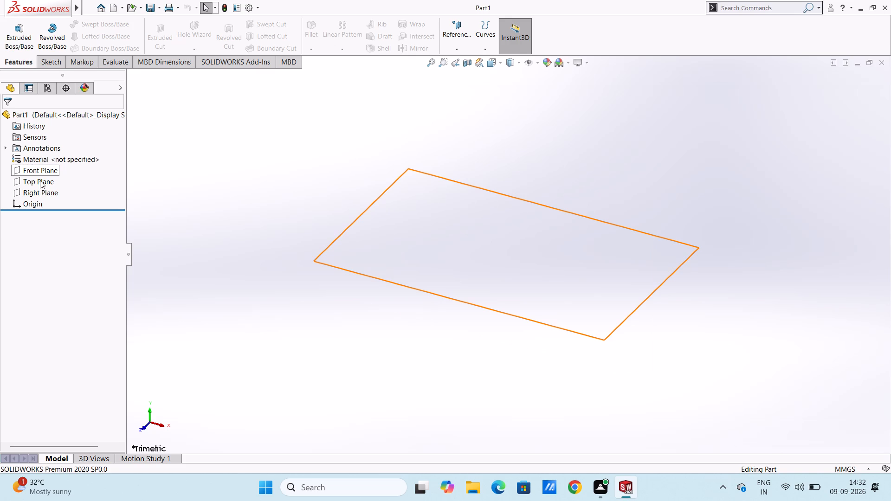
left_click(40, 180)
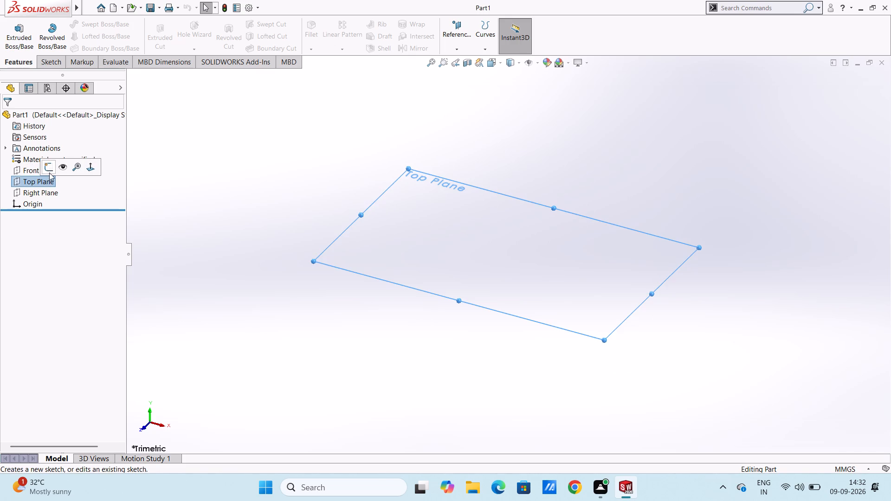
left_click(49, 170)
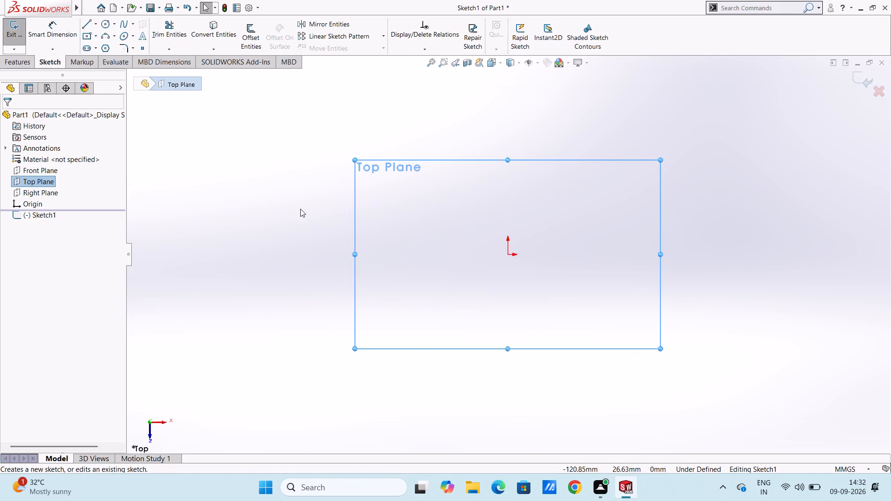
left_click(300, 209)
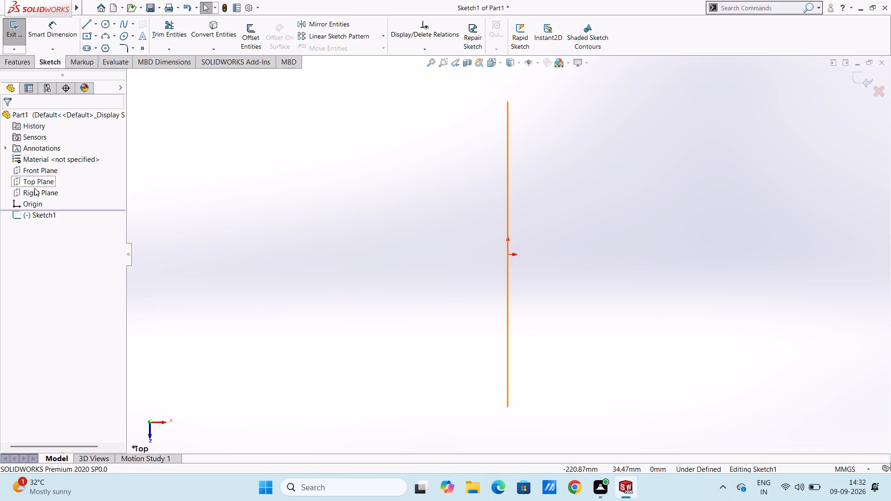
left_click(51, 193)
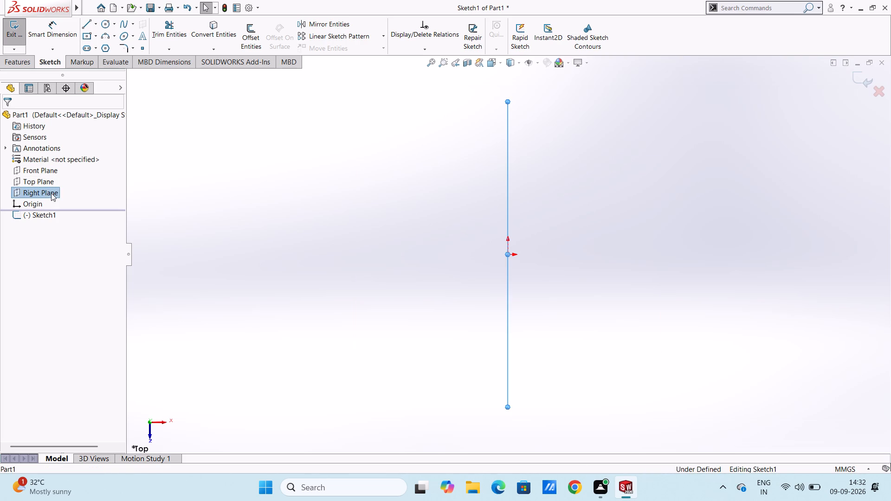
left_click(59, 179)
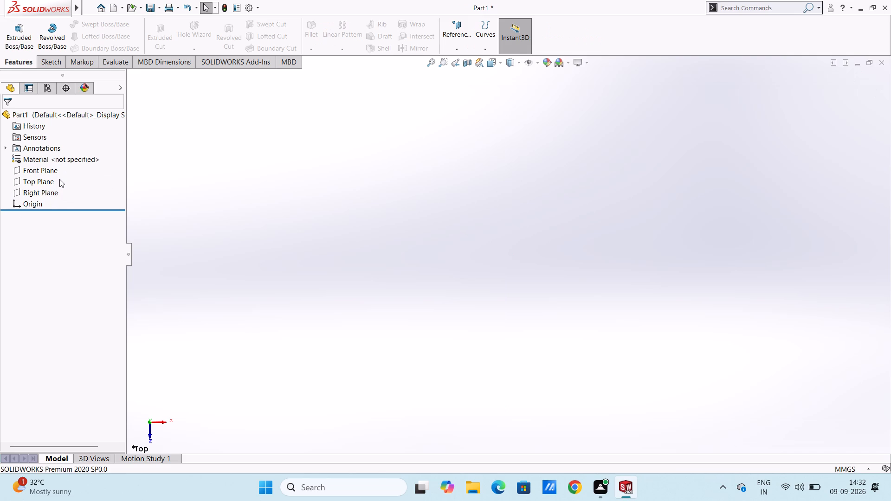
Start a new sketch on the Right Plane.
left_click(50, 194)
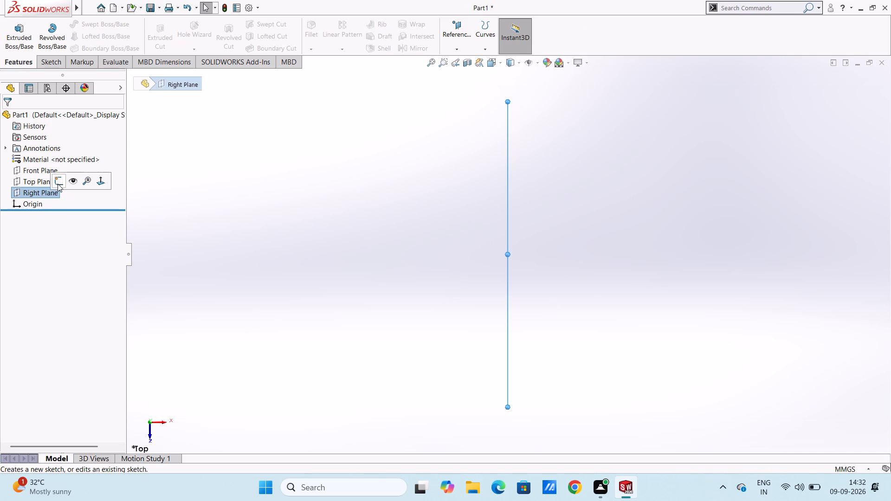
left_click(58, 183)
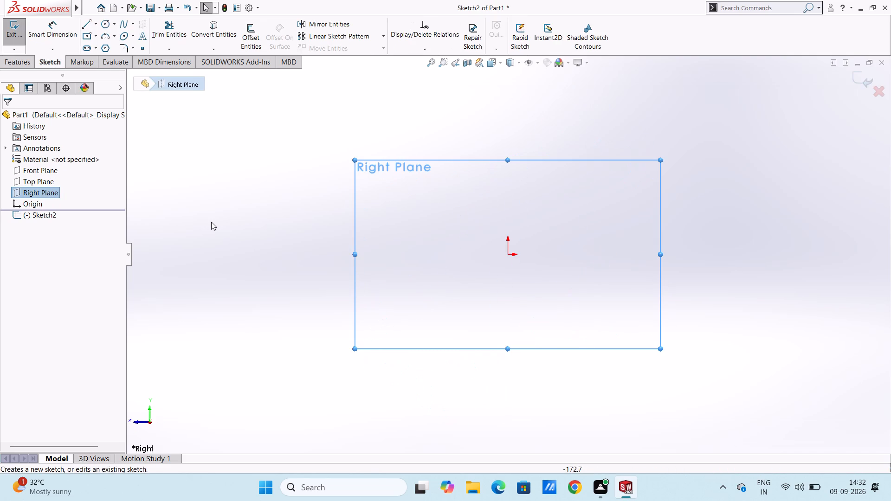
left_click(211, 222)
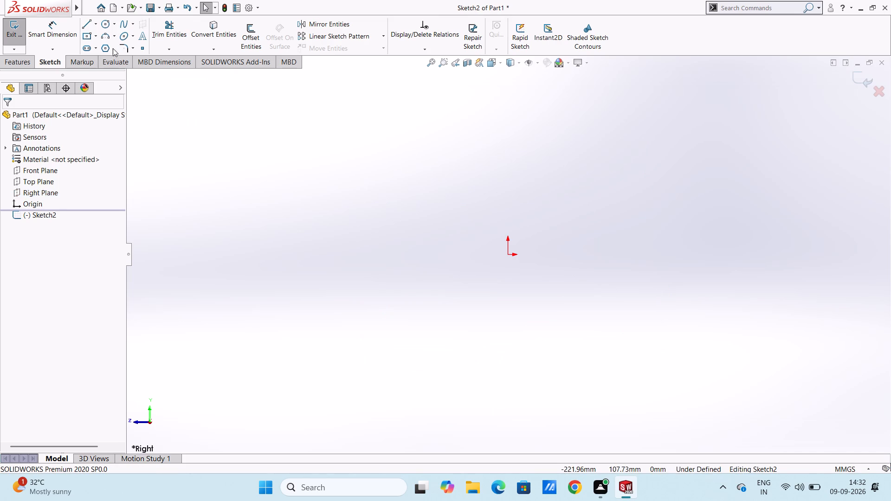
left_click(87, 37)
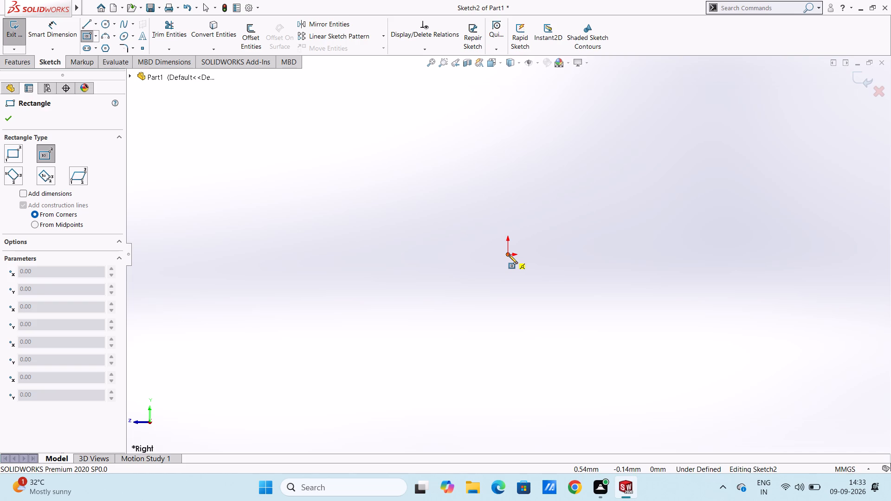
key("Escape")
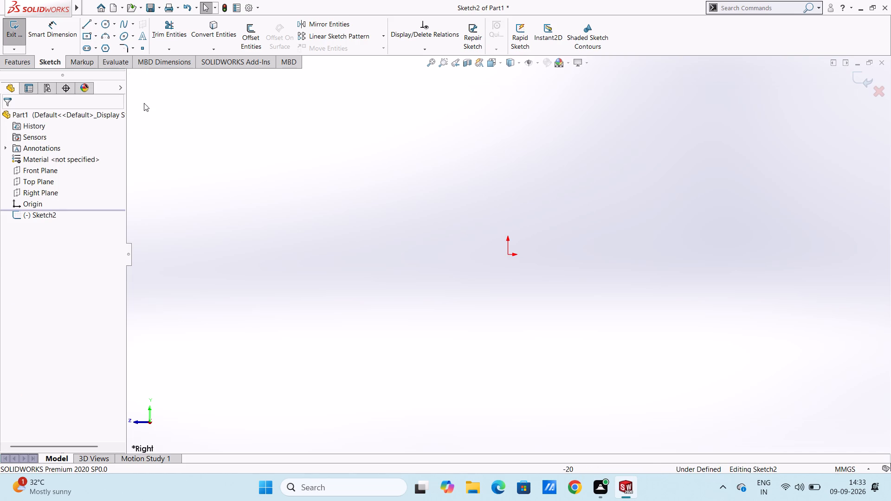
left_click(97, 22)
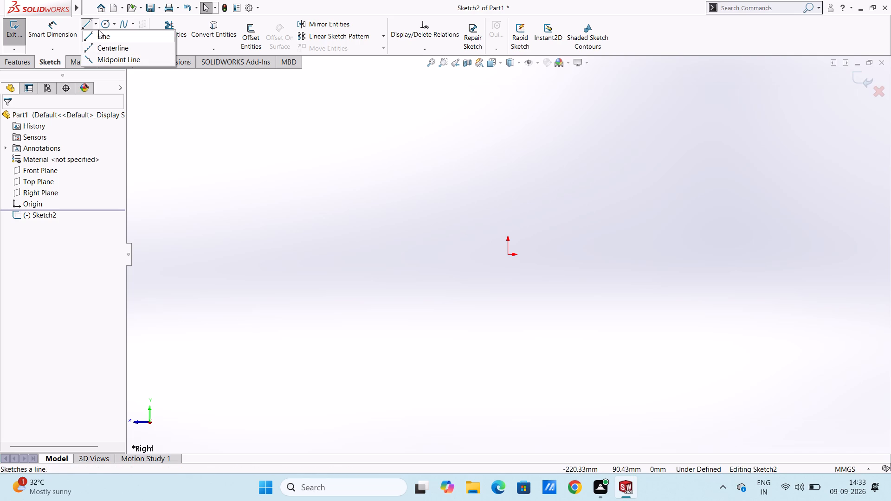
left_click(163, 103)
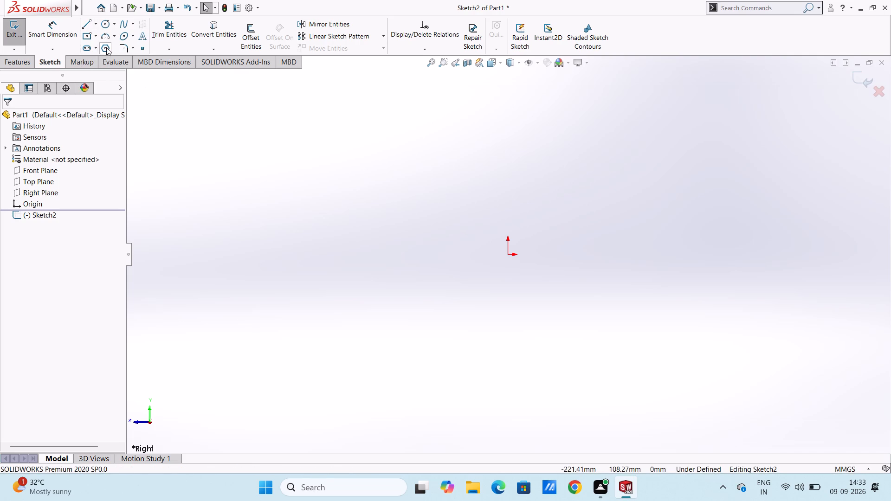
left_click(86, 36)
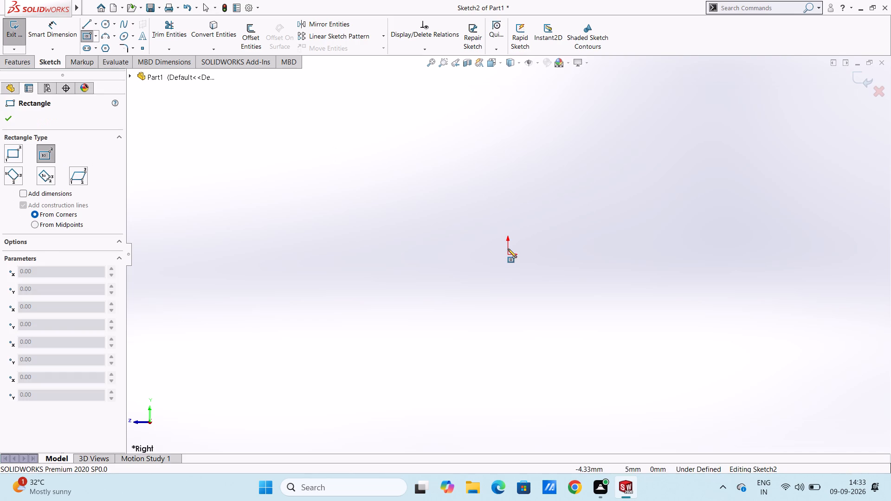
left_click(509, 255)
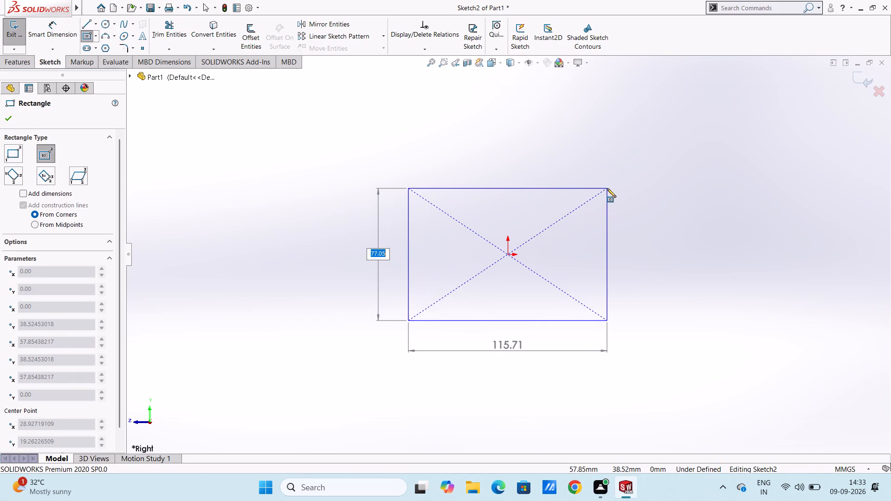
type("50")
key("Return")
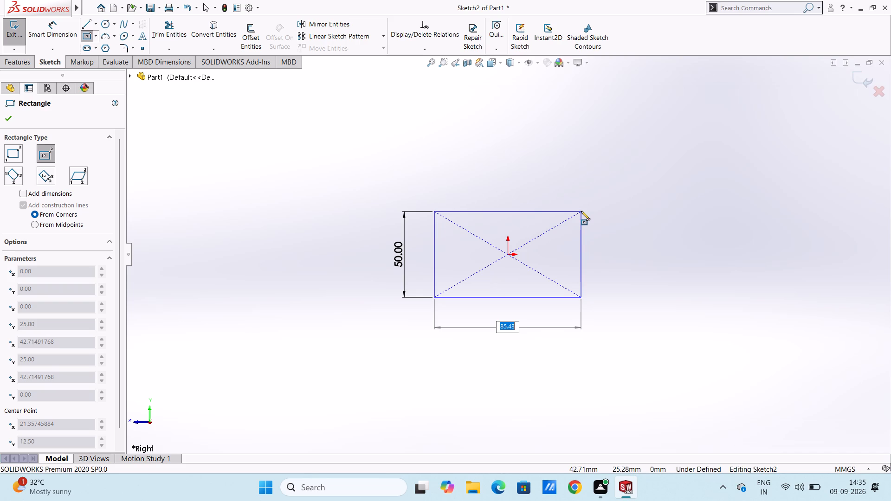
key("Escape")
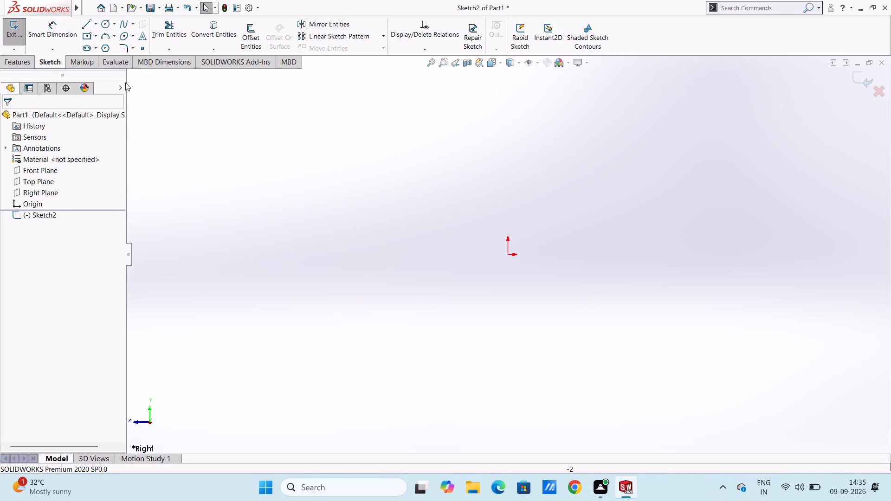
Sketch connected lines from the origin: 50 mm up, 12 mm right, 6 mm down, 25 mm right, 6 mm up and 13 mm right.
left_click(87, 24)
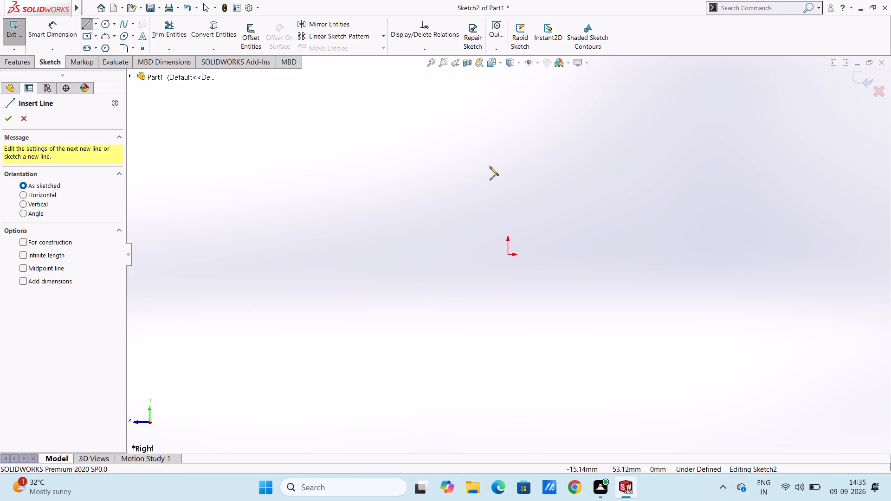
left_click(508, 255)
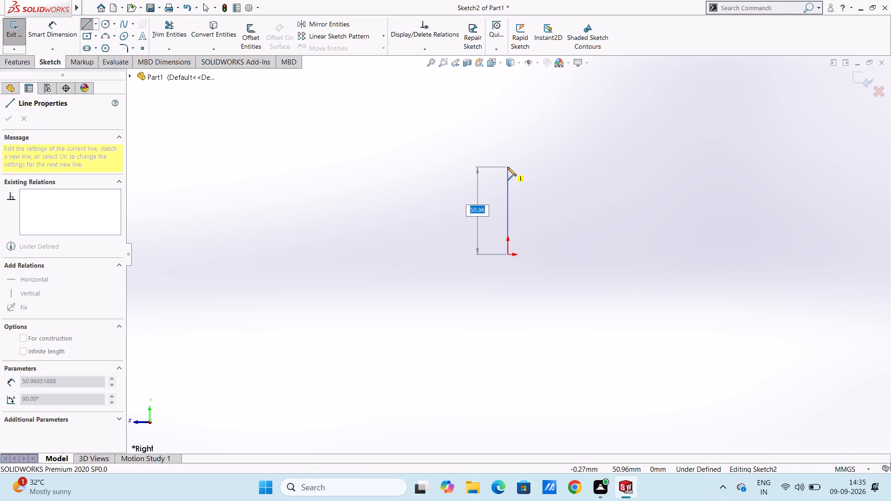
type("50")
key("Return")
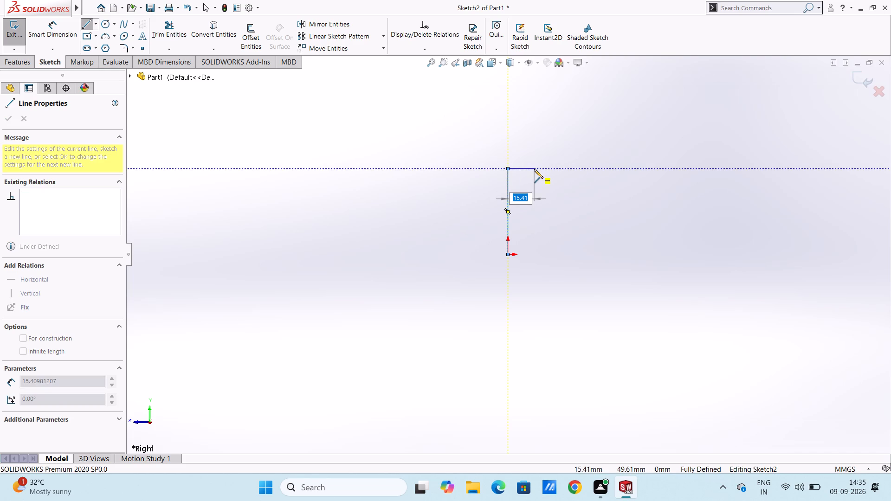
type("12")
key("Return")
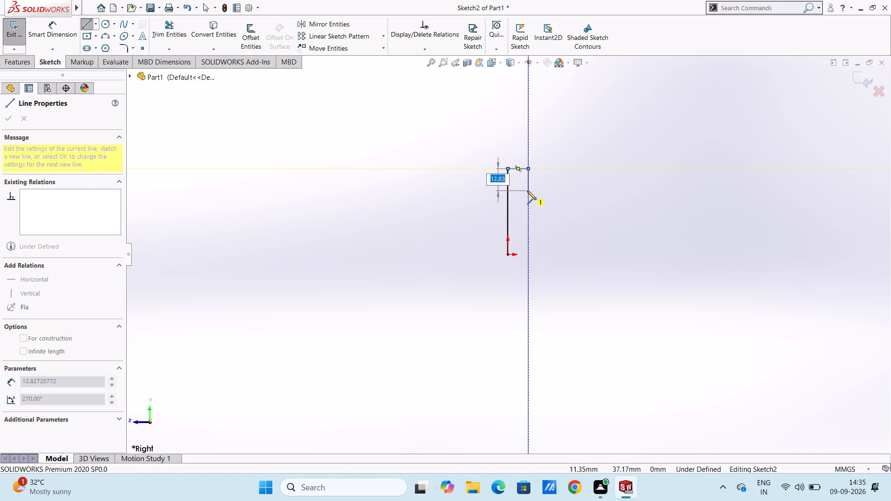
key("6")
key("Return")
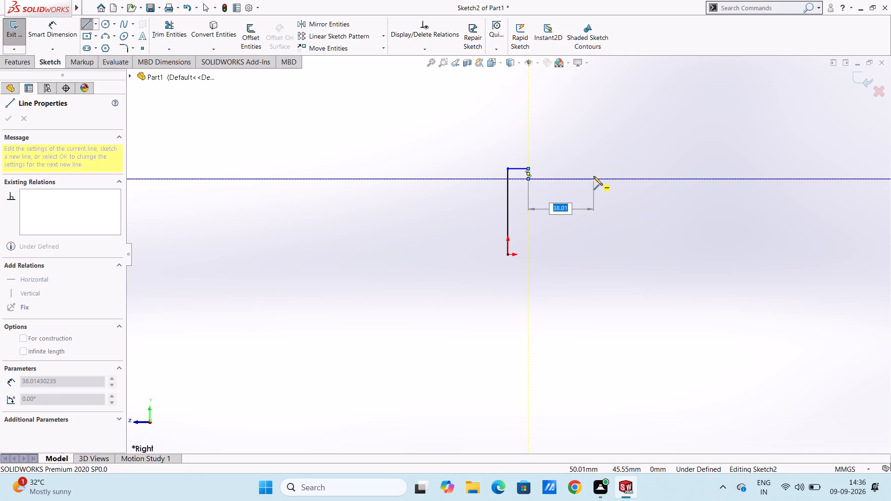
type("25")
key("Return")
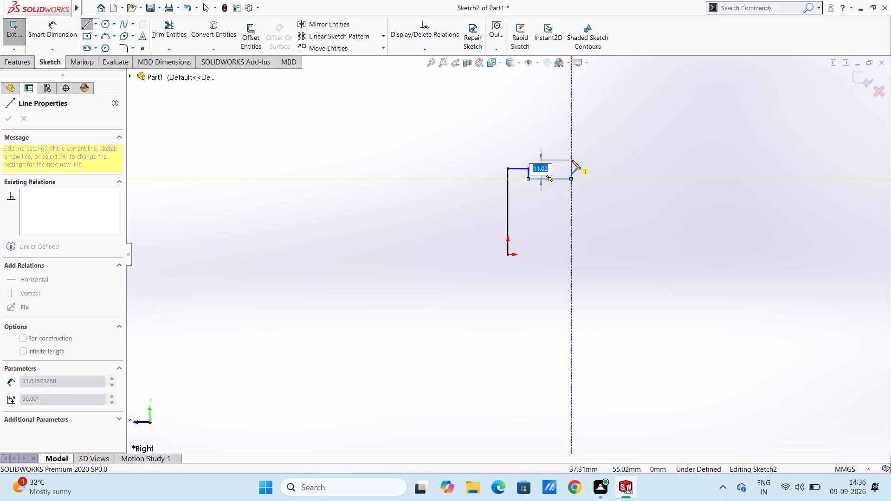
key("6")
key("Return")
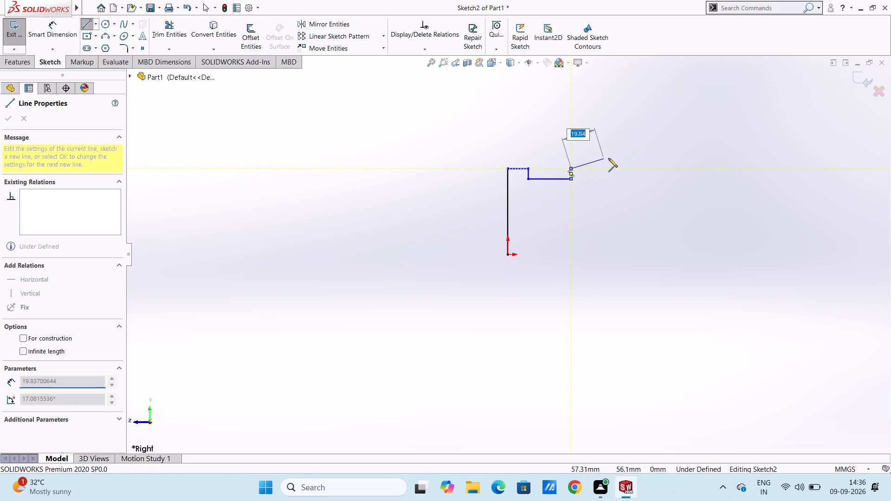
type("13")
key("Return")
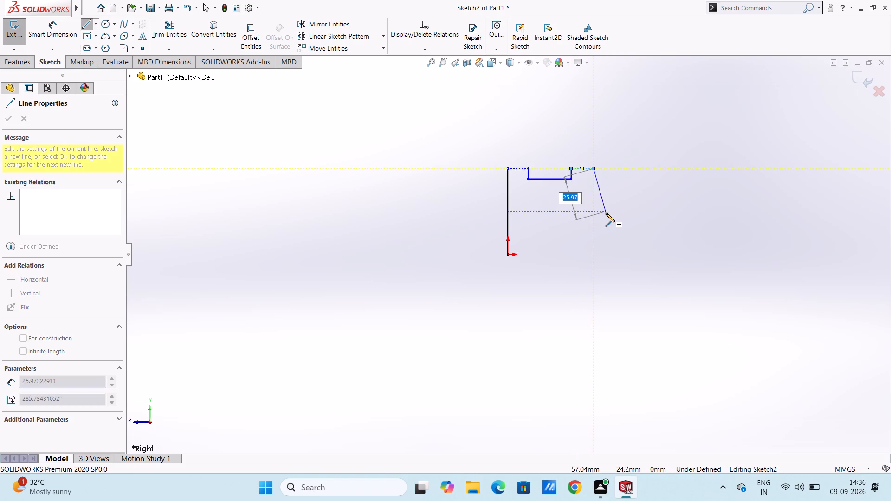
Close the profile back to the origin with a 50 mm vertical side and a matching bottom notch 25 mm wide and 6 mm deep.
left_click(594, 256)
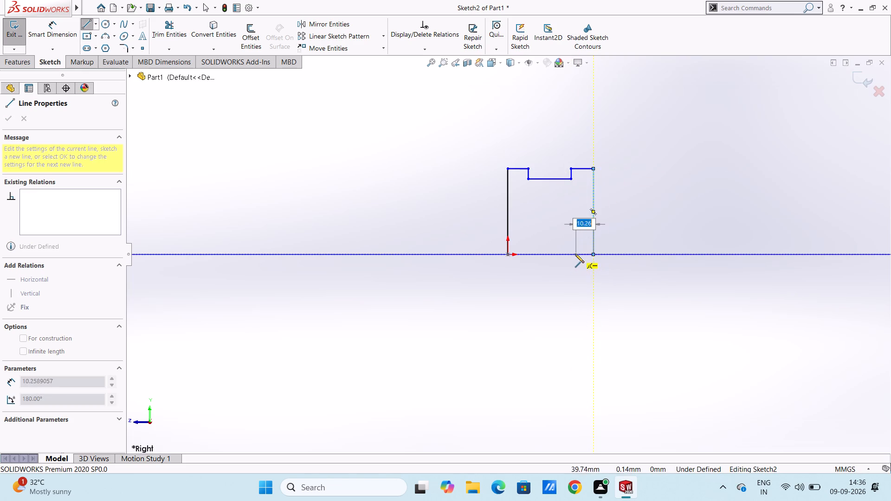
left_click(574, 253)
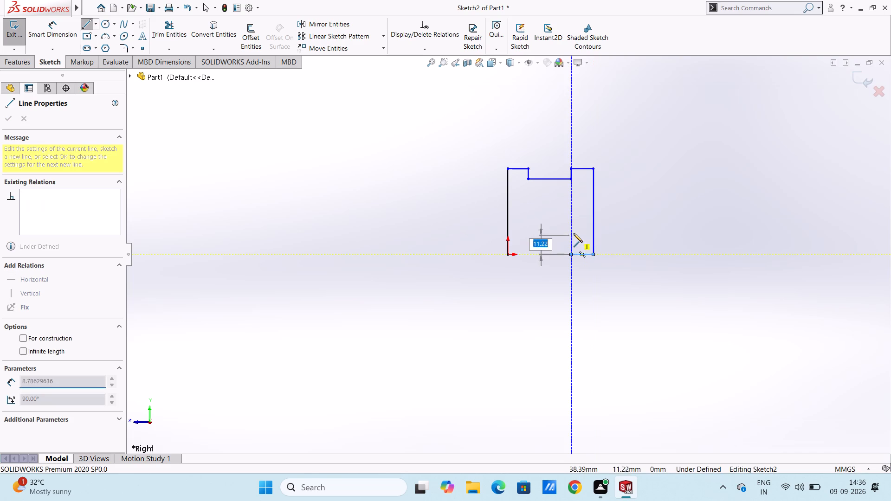
key("6")
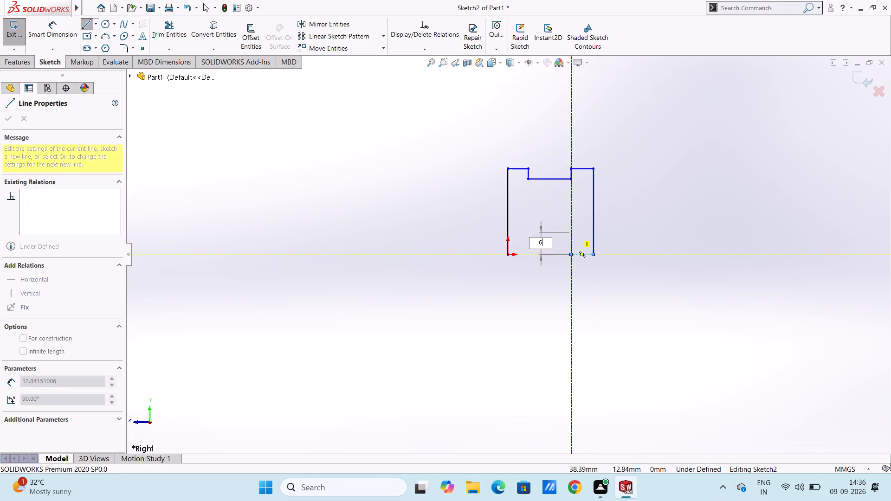
key("Return")
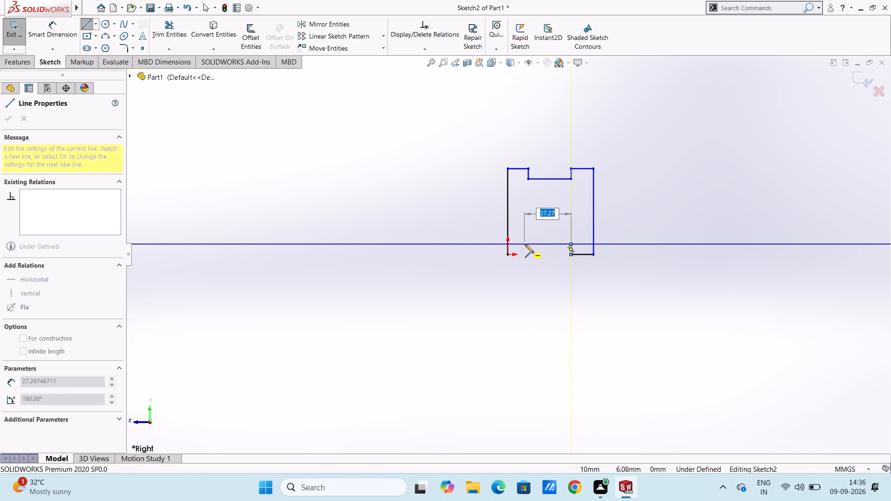
left_click(528, 244)
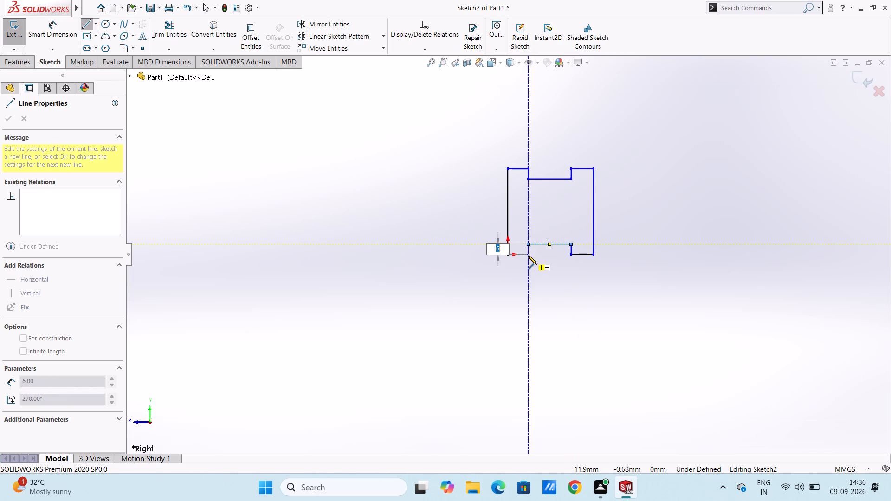
left_click(528, 256)
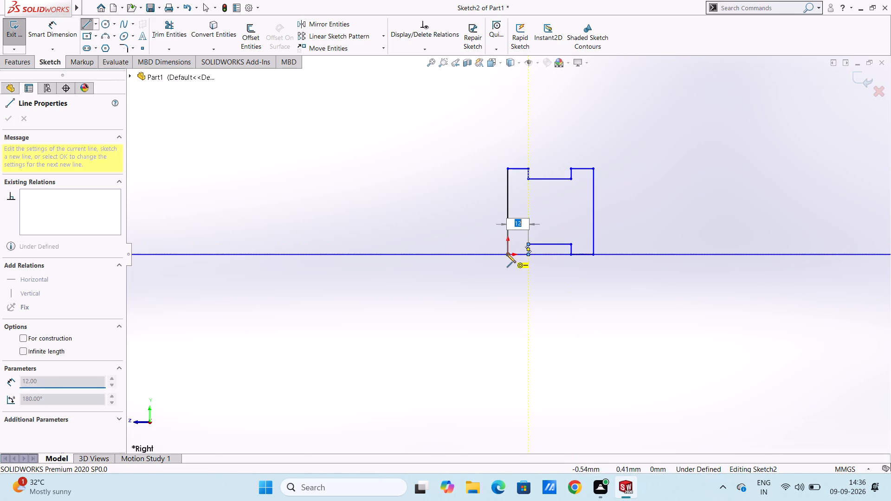
left_click(507, 254)
key("Escape")
key("Escape")
key("Escape")
key("Escape")
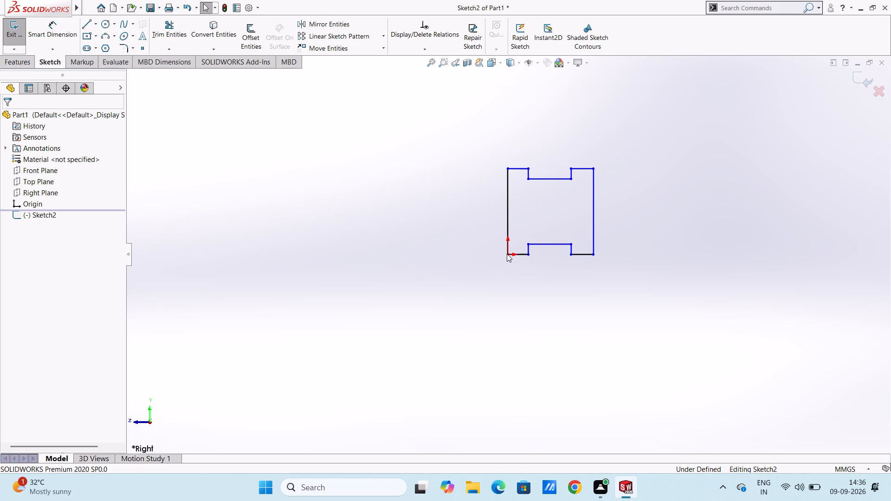
Dimension the full height of the profile's left edge, placing the dimension outside the profile.
left_click(61, 29)
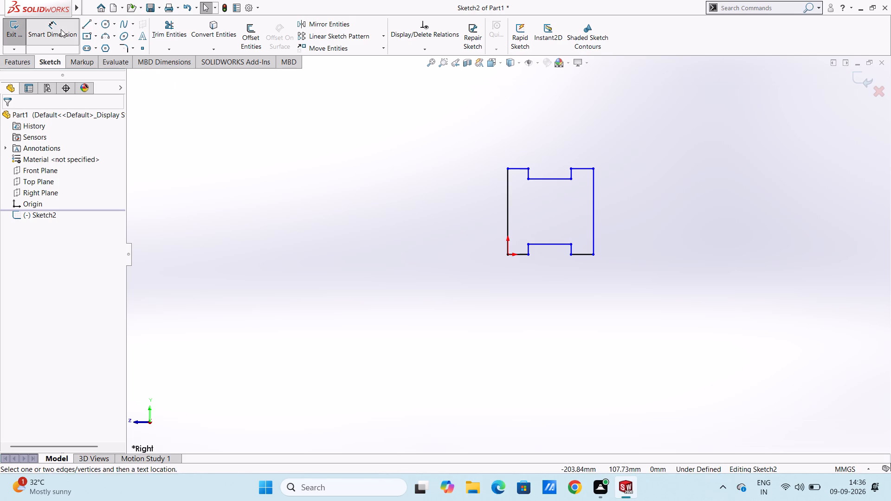
left_click(508, 206)
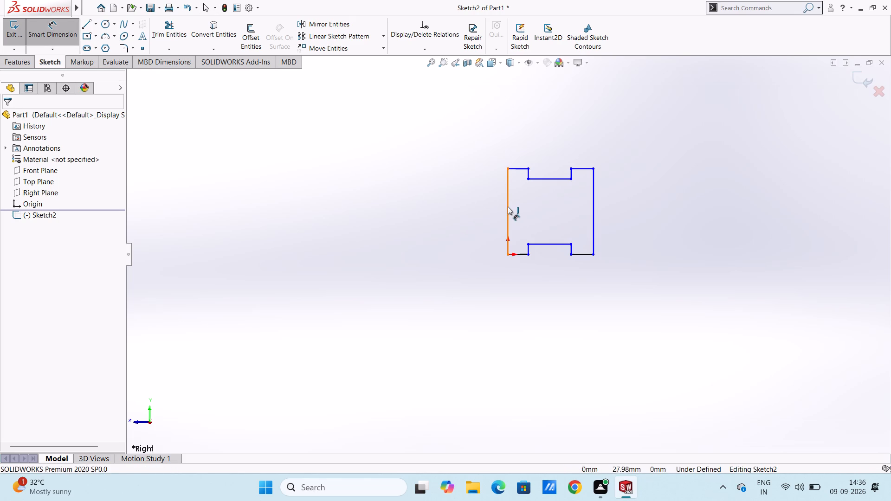
left_click(352, 212)
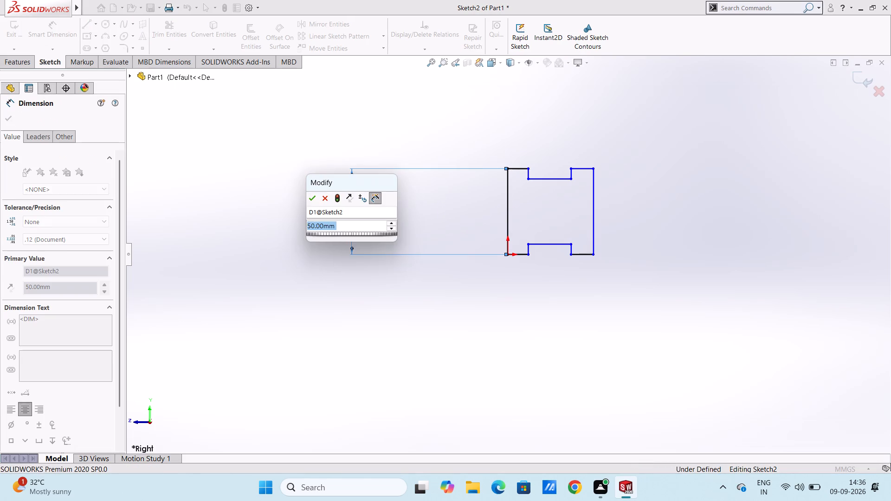
key("Return")
left_click(388, 208)
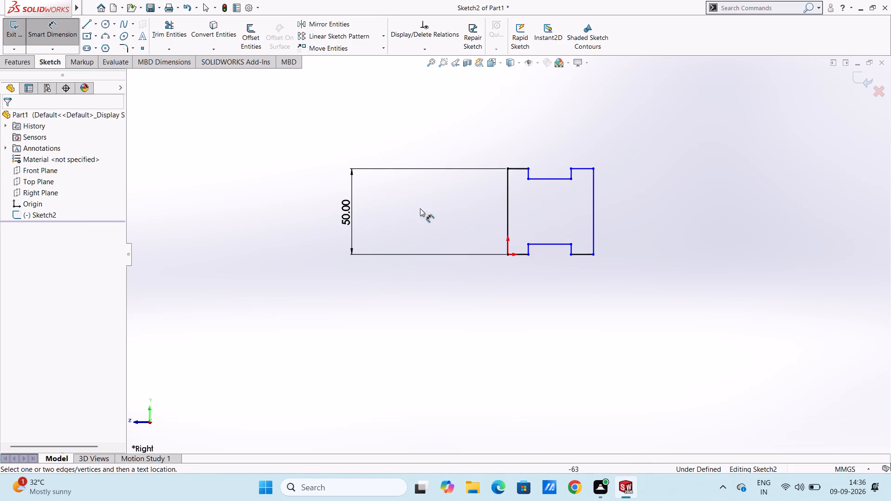
Dimension the vertical distance between the top and bottom notch edges, placing it to the right of the profile.
left_click(545, 179)
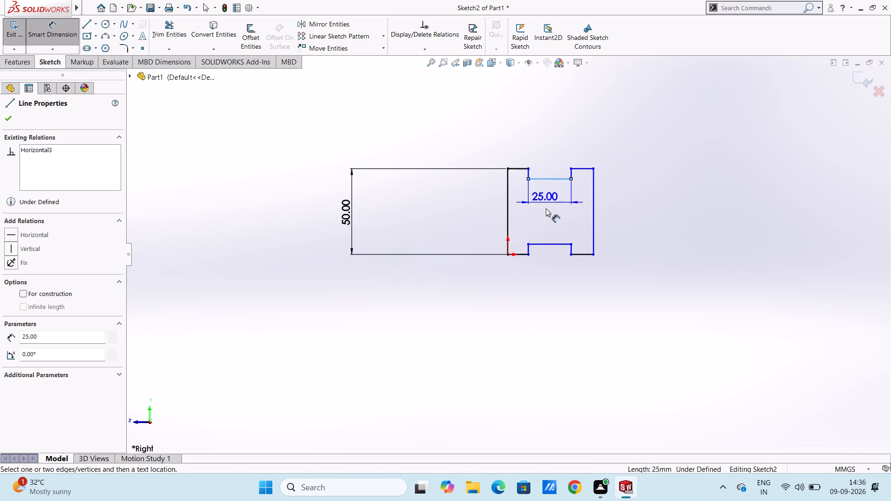
left_click(550, 244)
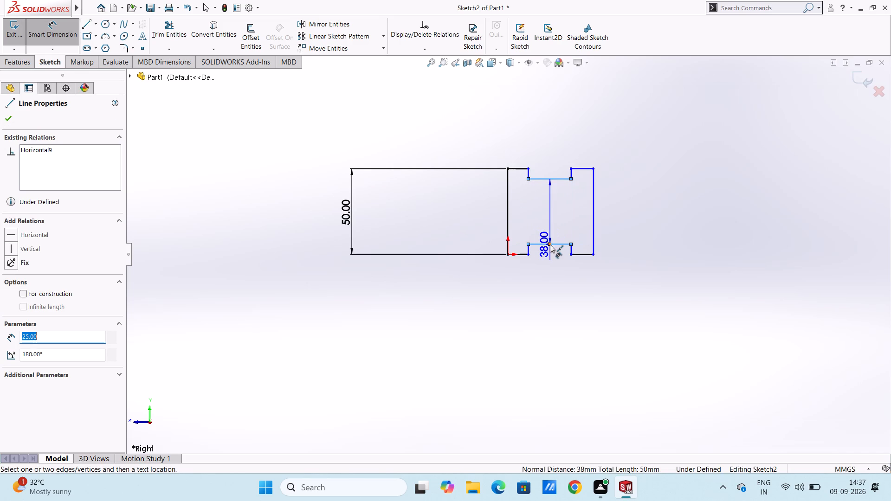
left_click(675, 218)
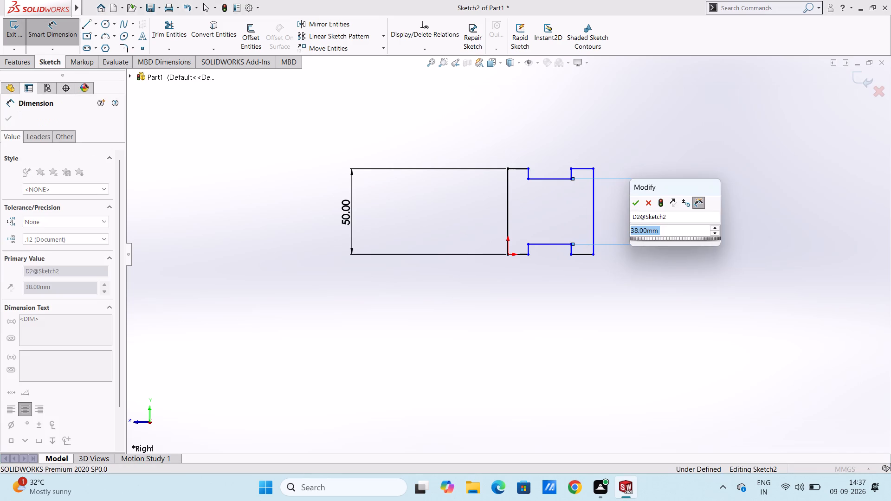
key("Return")
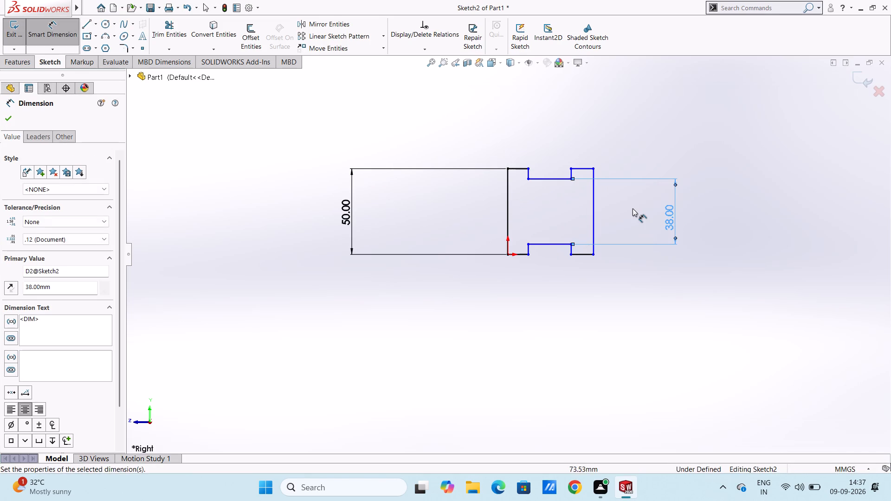
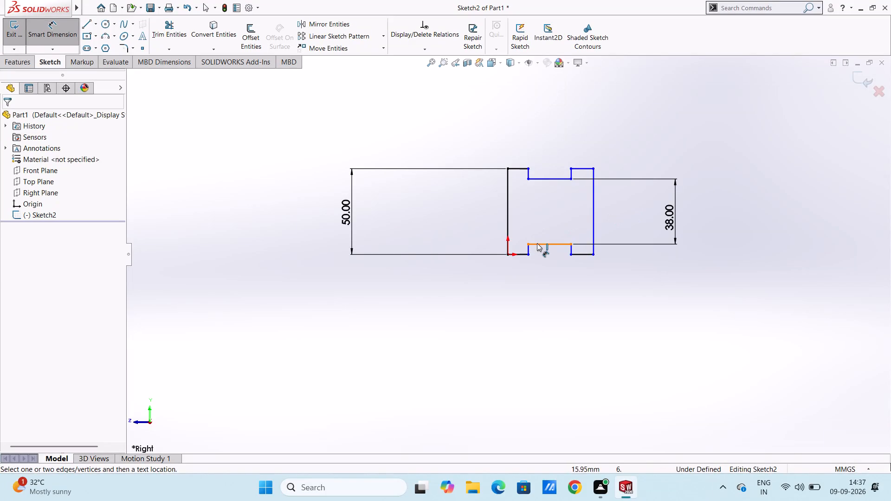
Dimension the bottom notch's width below the profile and the top notch's depth along its left side, keeping their drawn values.
left_click(539, 244)
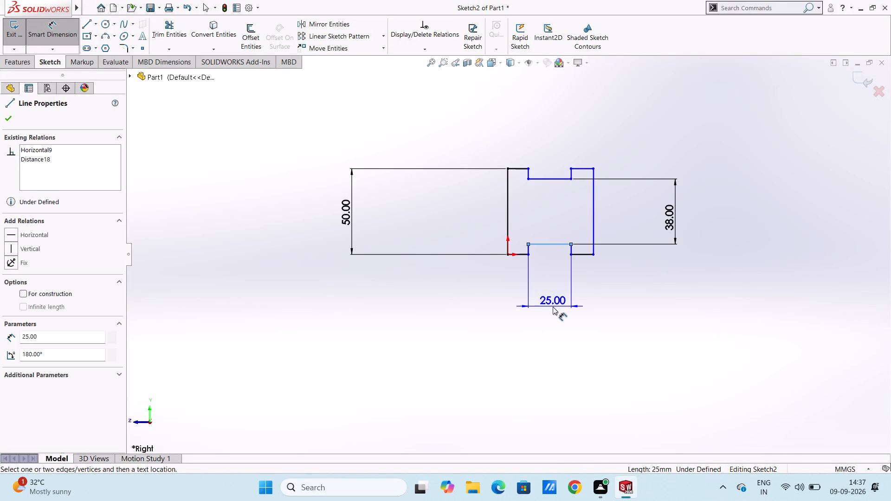
left_click(553, 307)
key("Return")
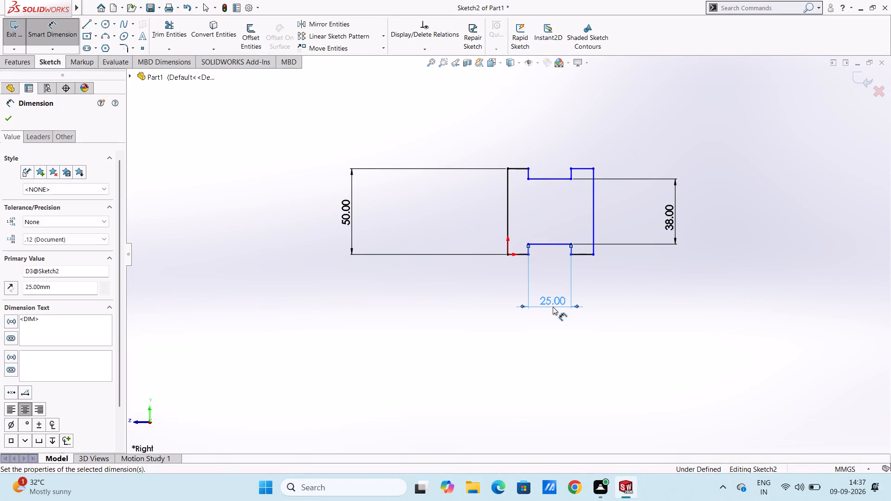
left_click(527, 172)
left_click(462, 179)
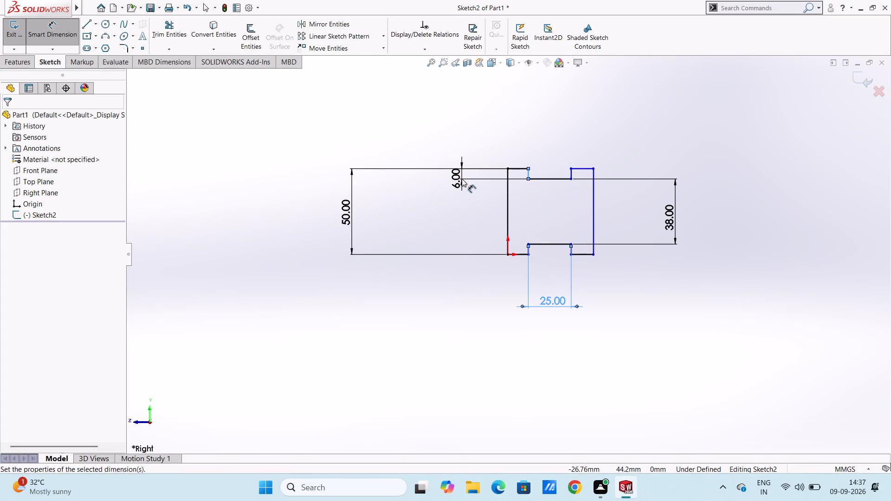
key("Return")
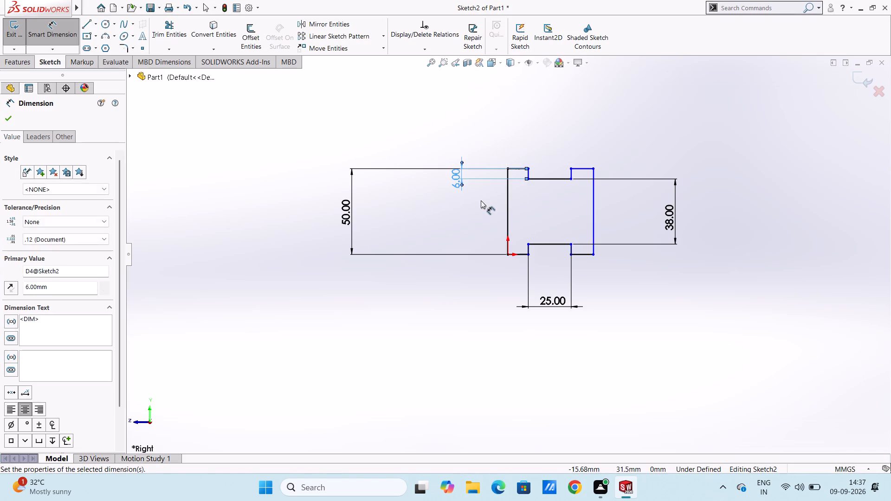
left_click(481, 200)
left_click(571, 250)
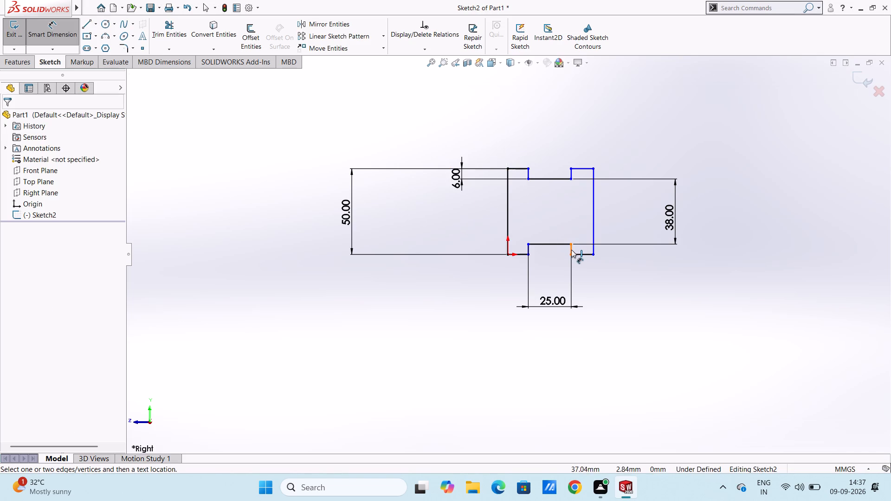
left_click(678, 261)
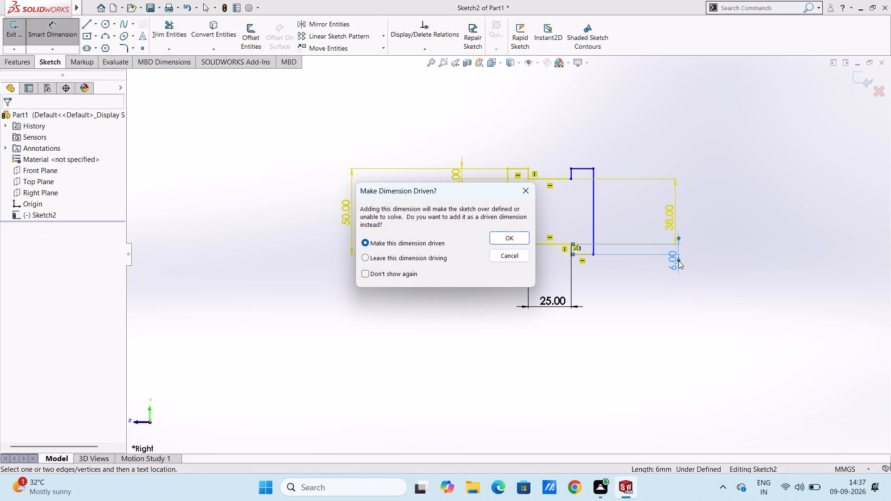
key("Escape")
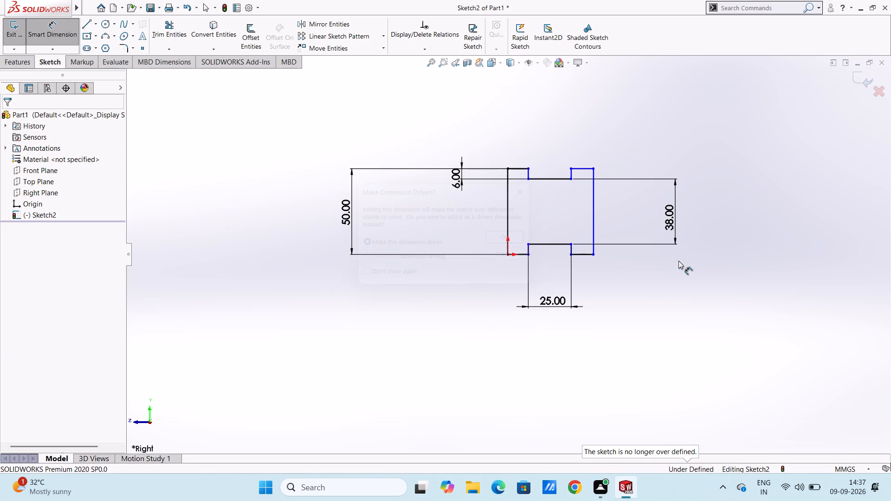
Dimension the bottom-left horizontal segment below the profile and the top-right horizontal segment above it, keeping their drawn lengths.
left_click(523, 256)
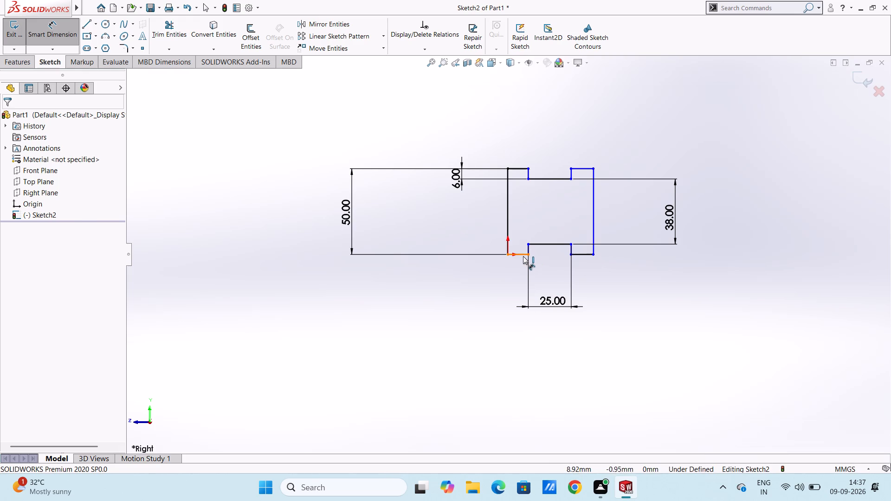
left_click(519, 316)
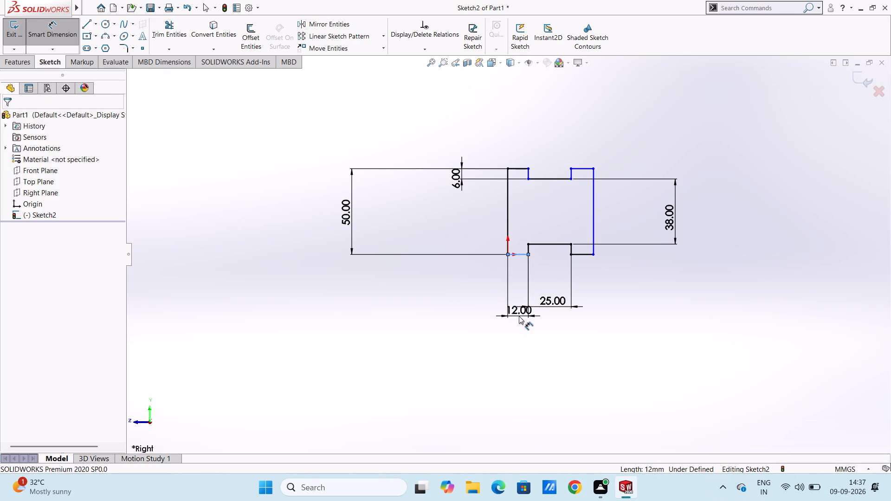
key("Return")
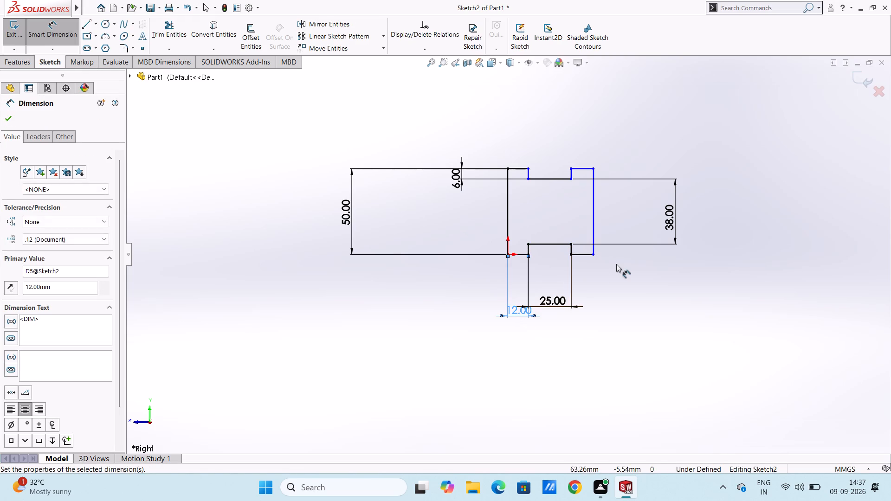
left_click(616, 264)
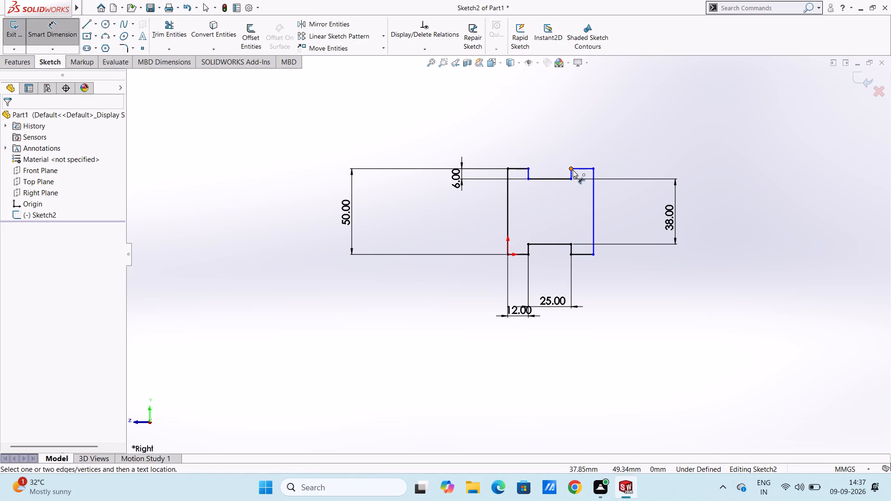
left_click(581, 169)
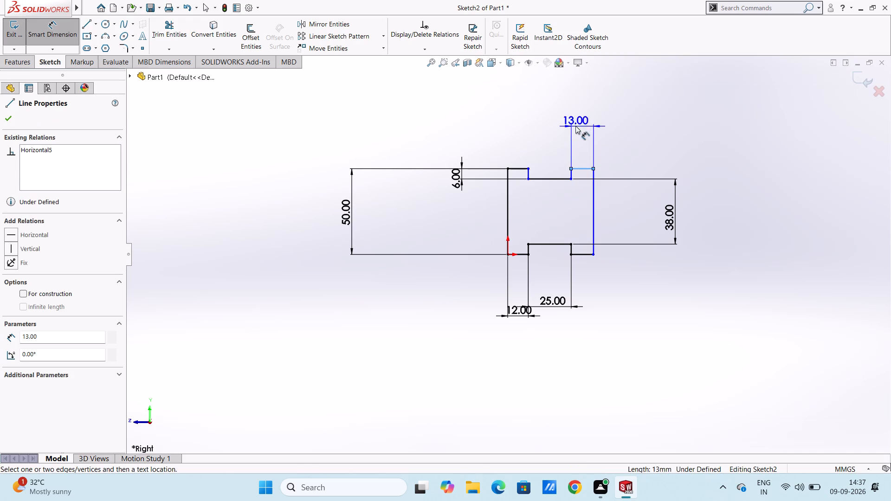
left_click(575, 106)
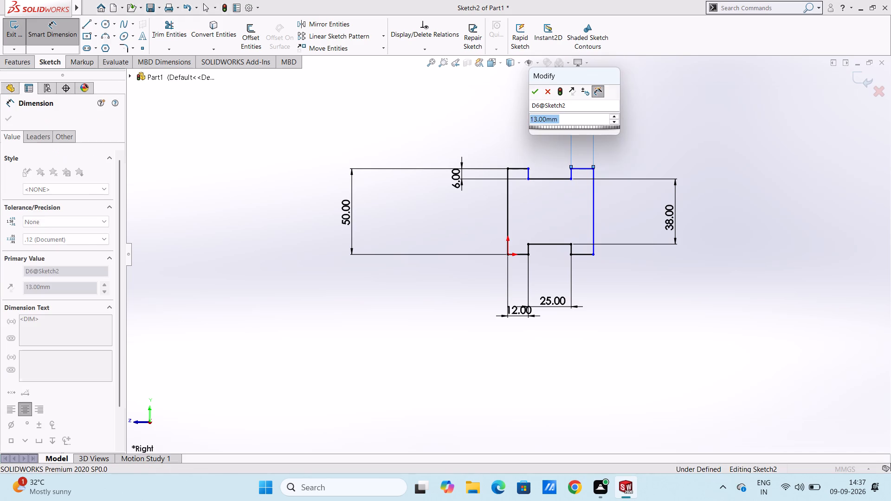
key("Return")
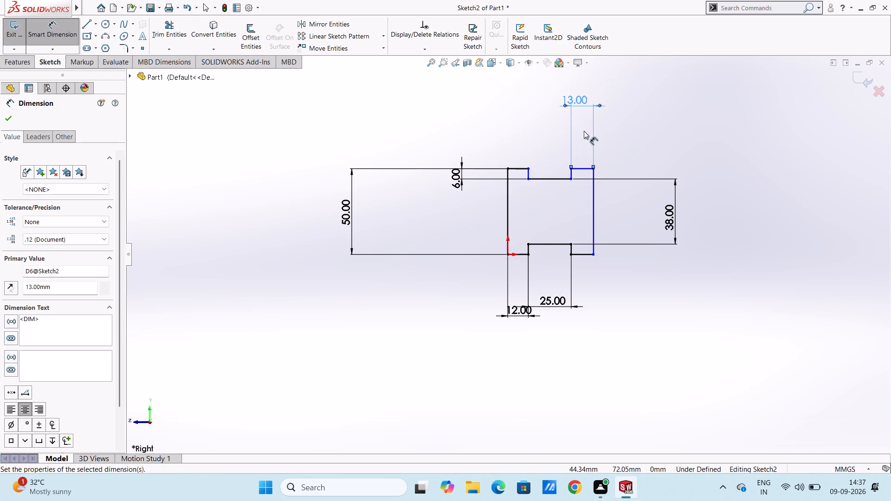
Dimension the profile's overall width from the origin to the right vertical edge, placing the dimension beneath the other bottom dimensions.
left_click(508, 256)
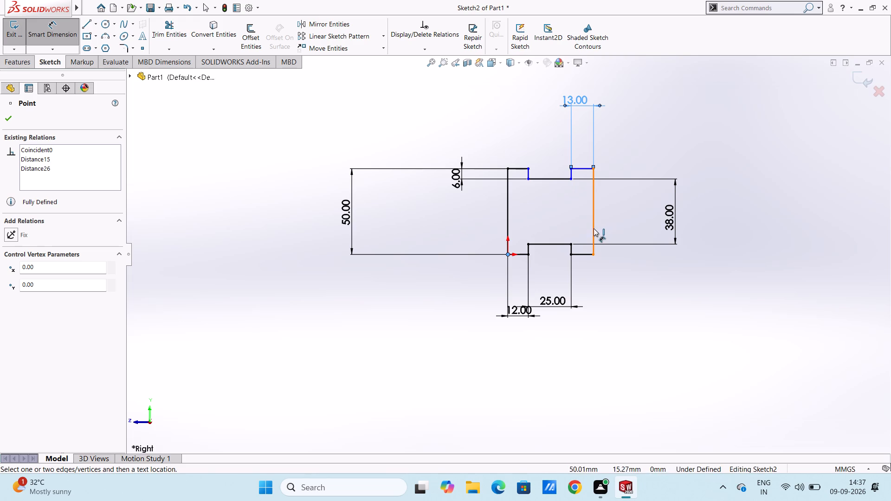
left_click(593, 228)
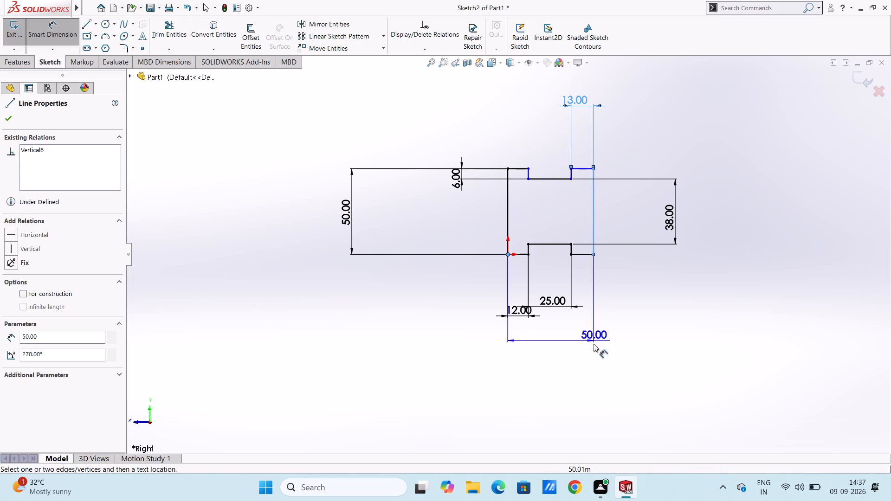
left_click(593, 337)
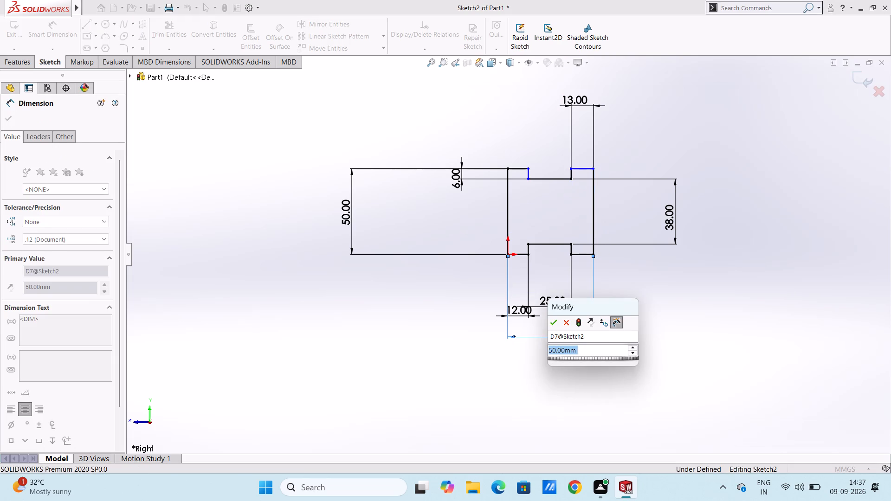
key("Return")
left_click(633, 304)
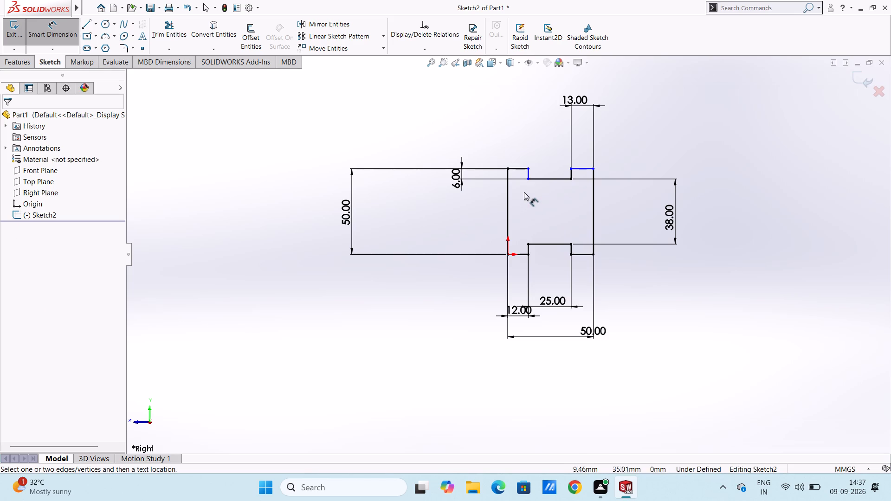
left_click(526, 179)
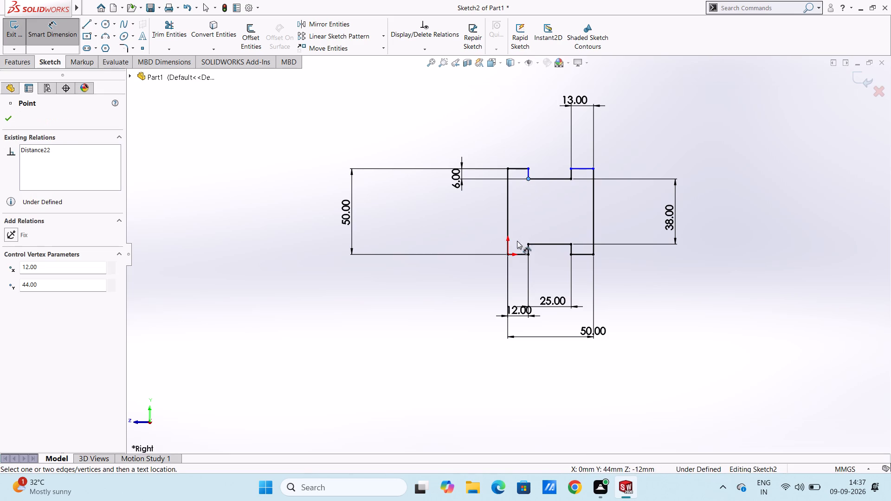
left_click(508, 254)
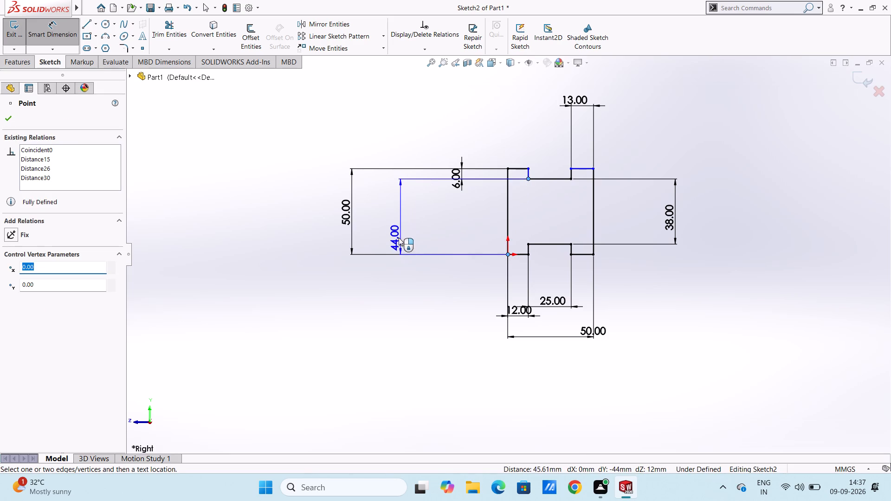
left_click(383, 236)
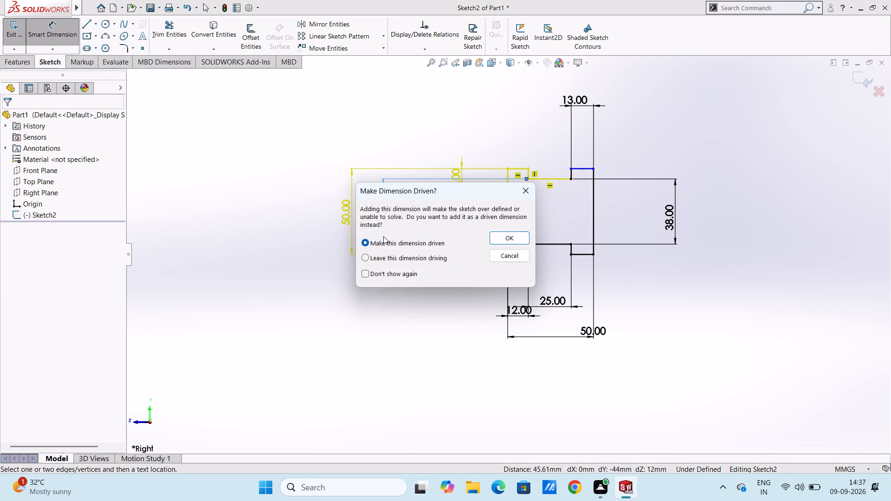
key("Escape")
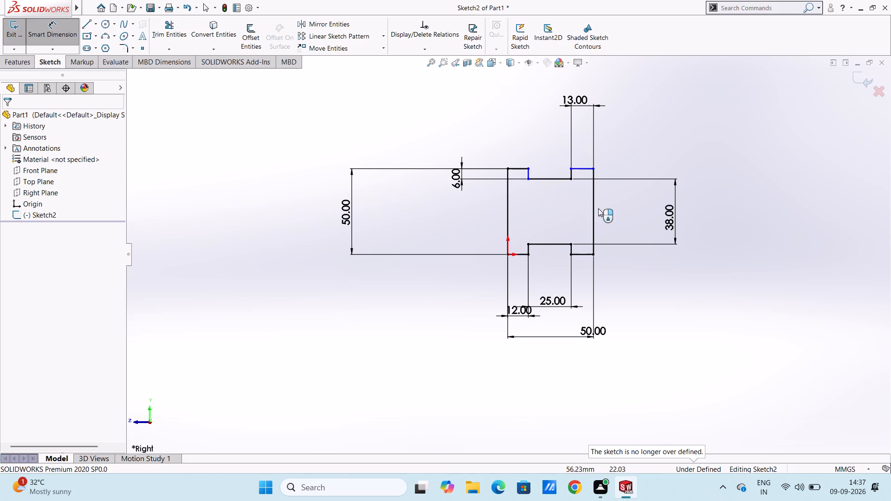
Dimension the vertical distance from the origin to the profile's top-right corner, placing it between the right edge and the notch-distance dimension.
left_click(592, 169)
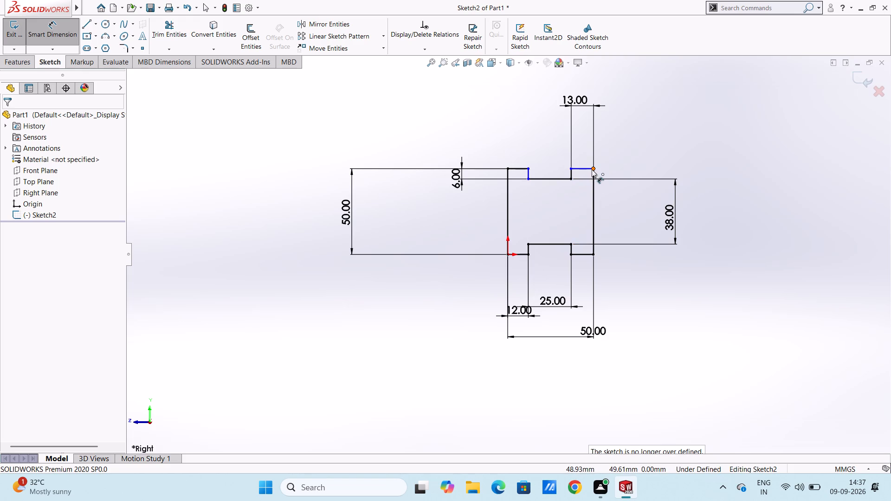
left_click(507, 255)
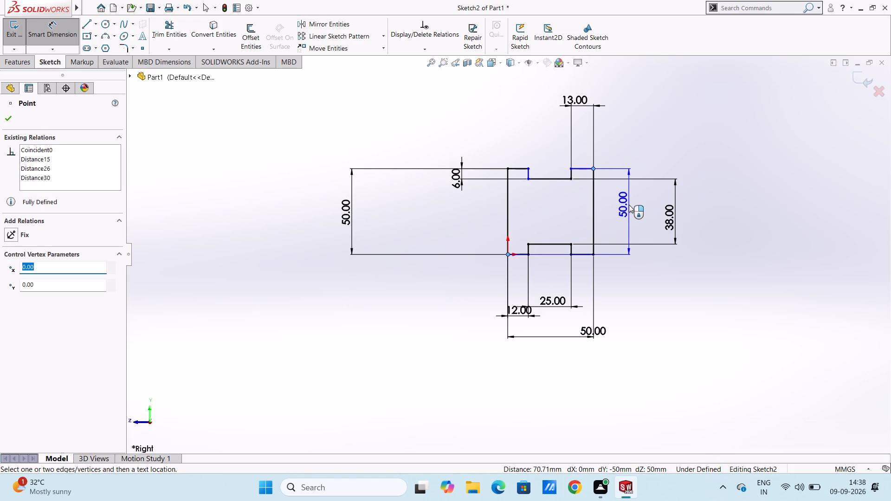
left_click(629, 205)
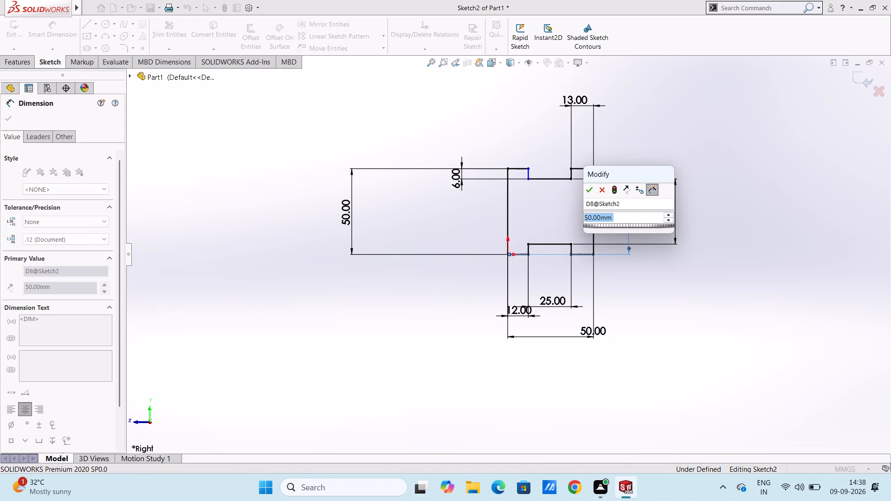
key("Return")
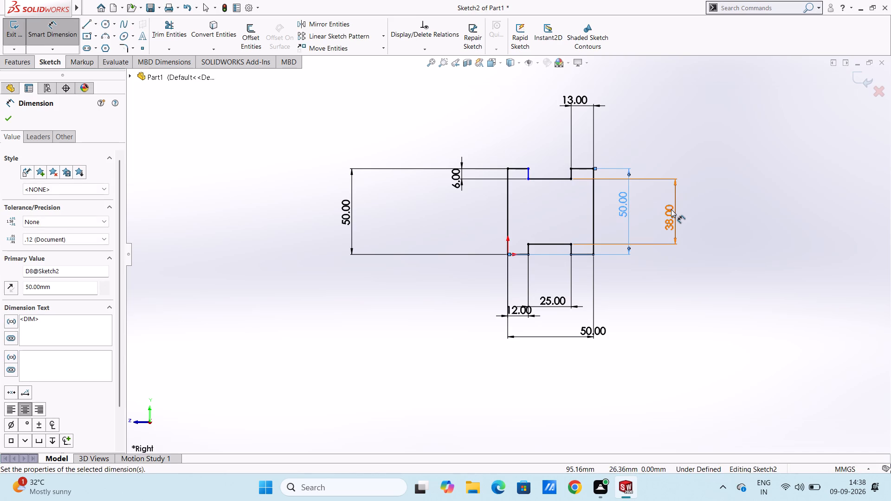
left_click(651, 212)
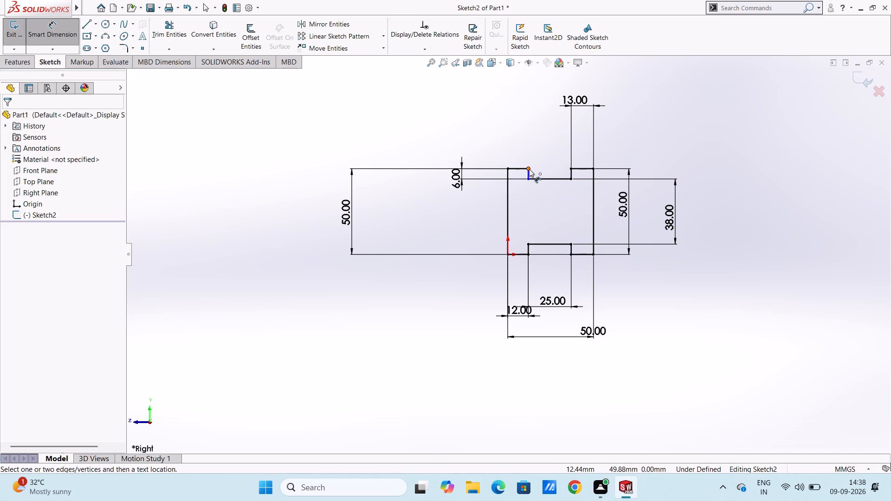
Dimension the top-left horizontal segment above the profile and finish dimensioning.
left_click(522, 167)
left_click(514, 98)
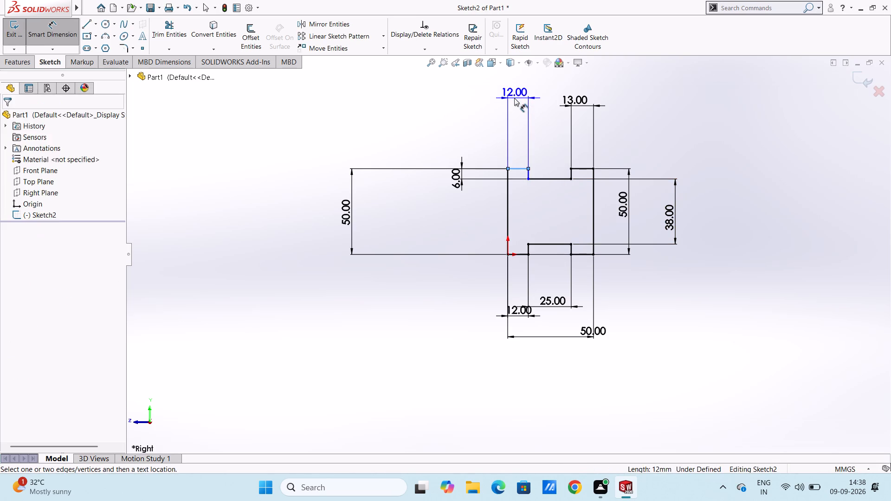
key("Return")
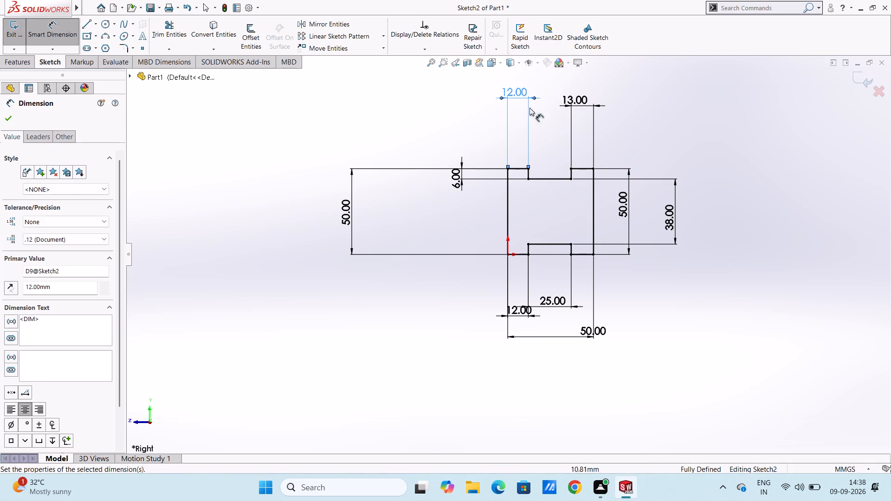
left_click(549, 131)
key("Escape")
key("Escape")
key("Escape")
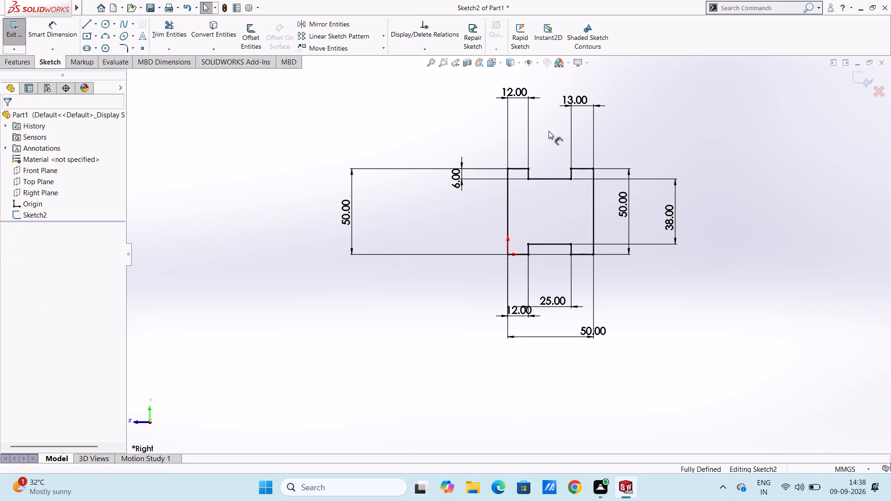
Sketch a three-point arc bulging outward between the top and bottom ends of the profile's right edge, entering 25 mm as its radius.
left_click(104, 38)
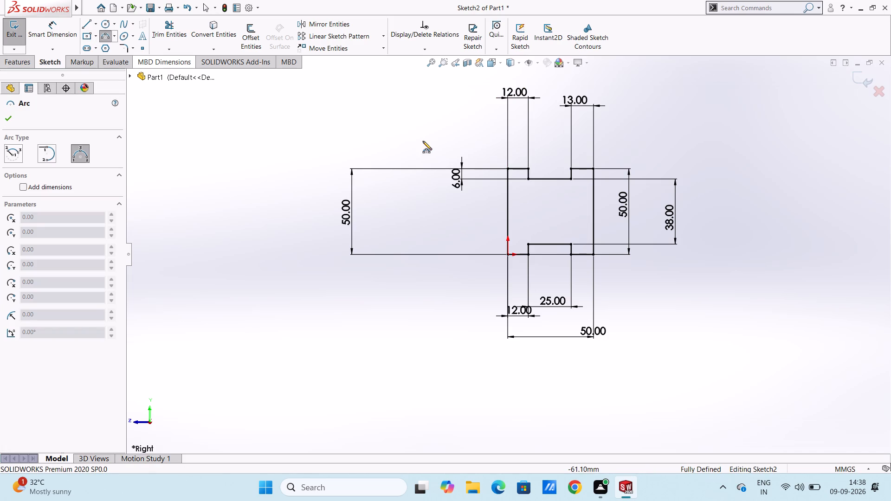
left_click(594, 169)
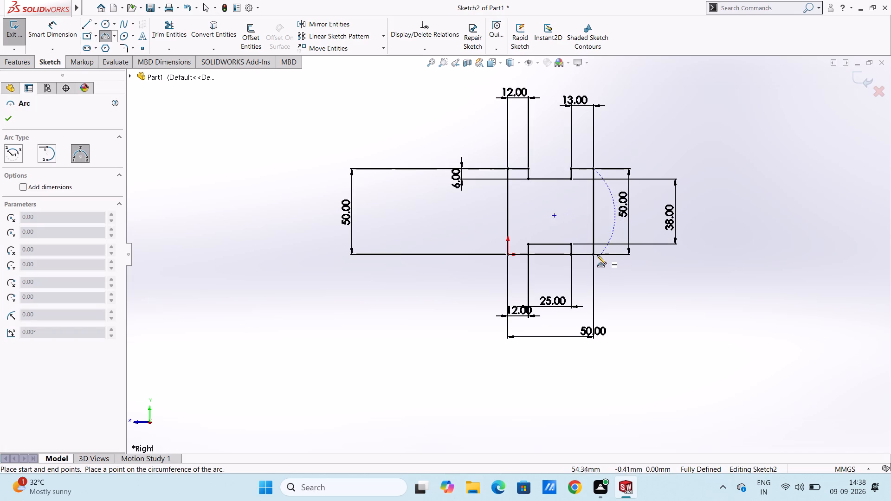
left_click(595, 255)
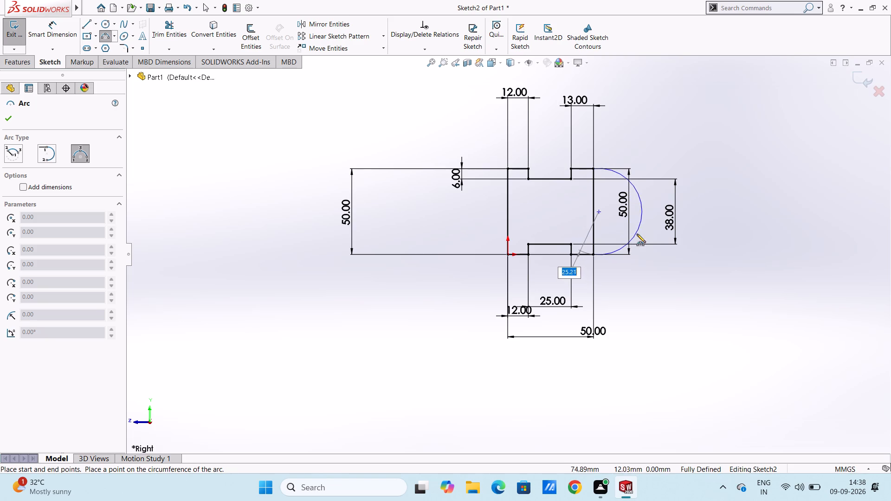
type("25")
key("Return")
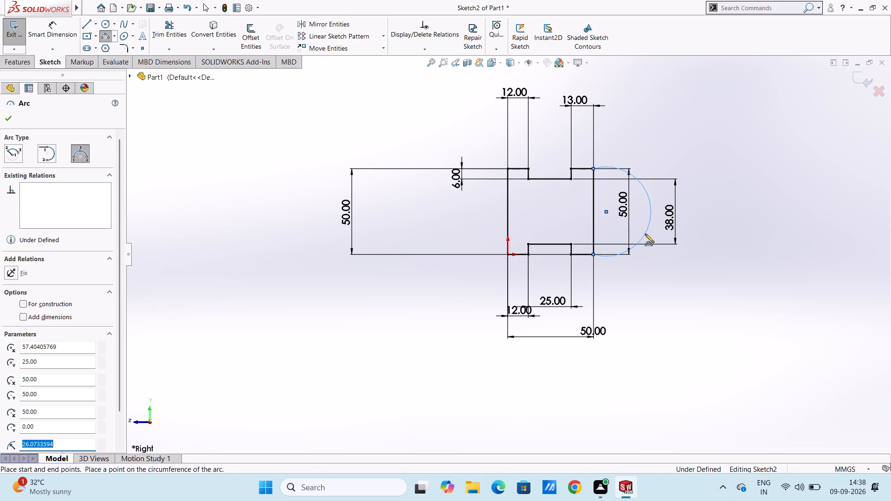
key("Escape")
key("Escape")
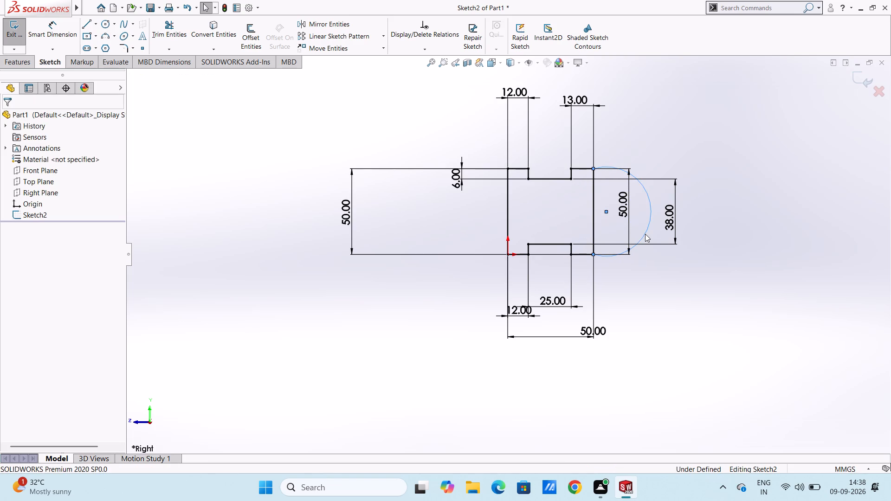
Dimension the arc's radius as 25 mm, placing the dimension outside the profile beyond the arc, and finish dimensioning.
left_click(60, 31)
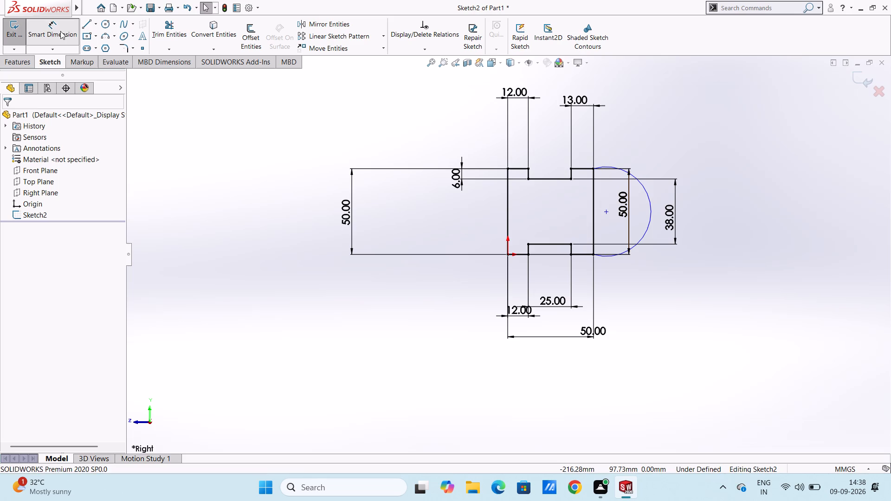
left_click(646, 230)
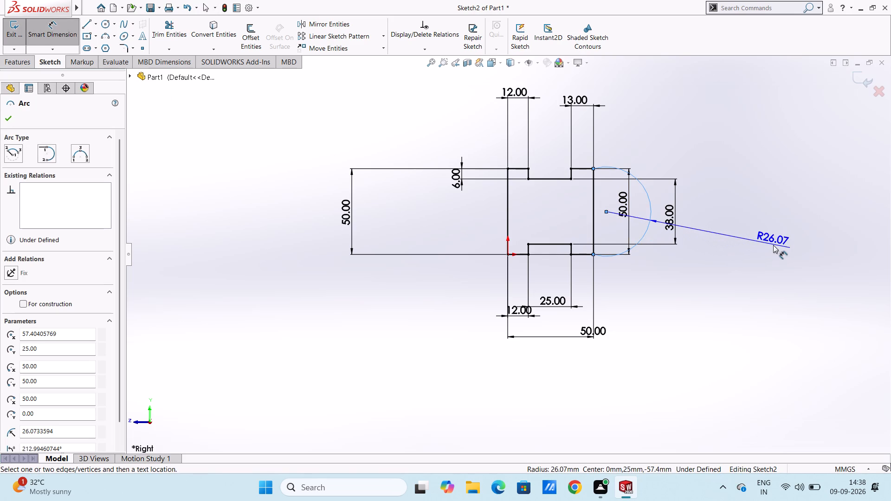
left_click(773, 245)
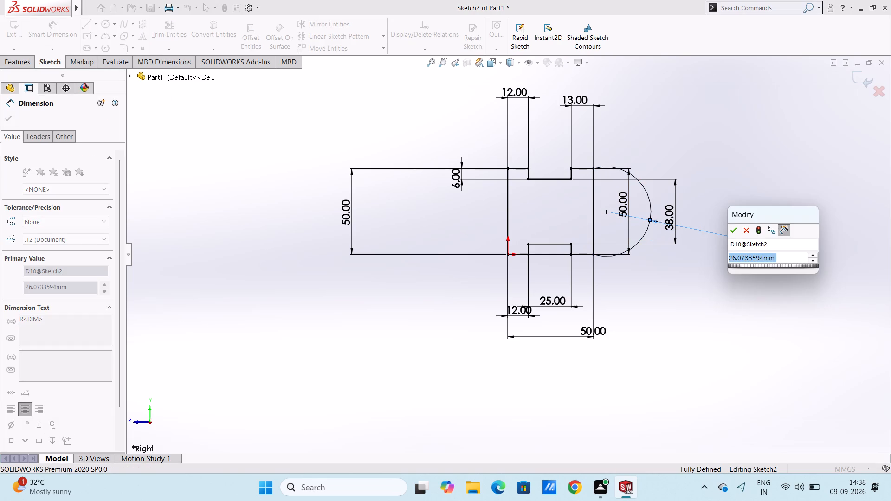
type("25")
key("Return")
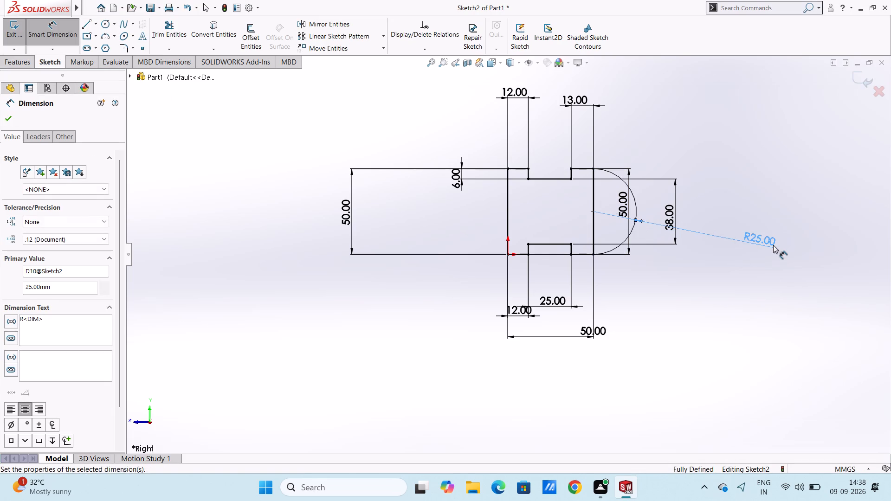
key("Escape")
key("Escape")
key("Escape")
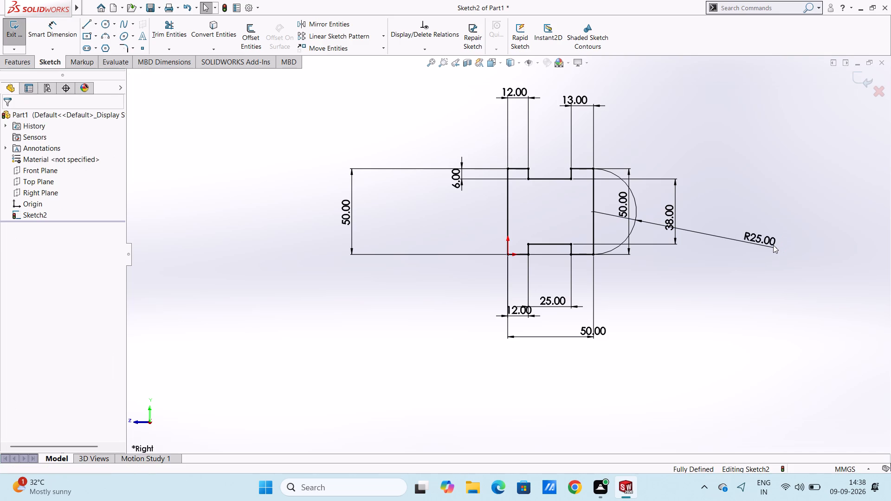
Delete the vertical line closing off the arc, including its associated dimension, so the arc forms the profile's end.
left_click(592, 226)
key("Delete")
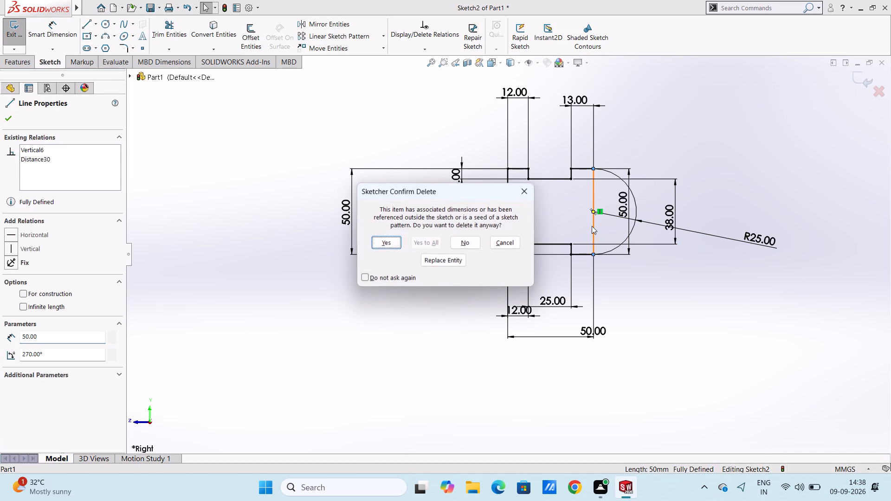
left_click(380, 241)
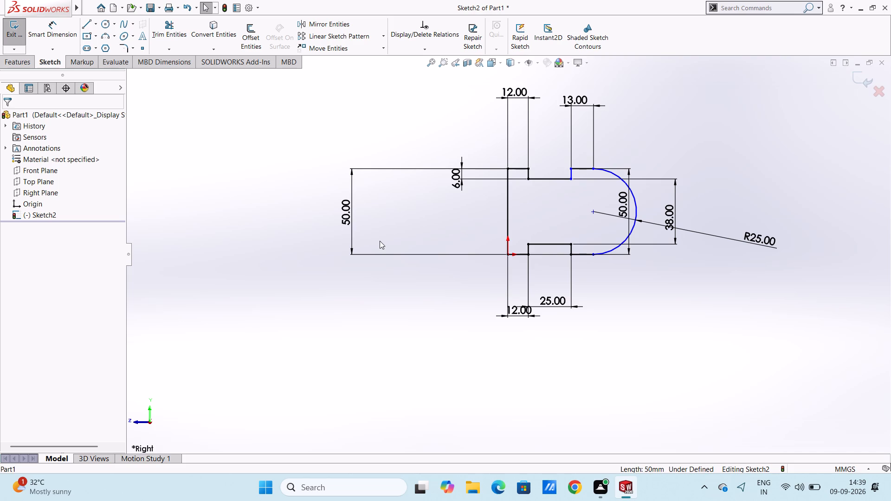
Dimension the horizontal distance from the origin to the arc's outermost point, placing it well below the other bottom dimensions.
left_click(46, 27)
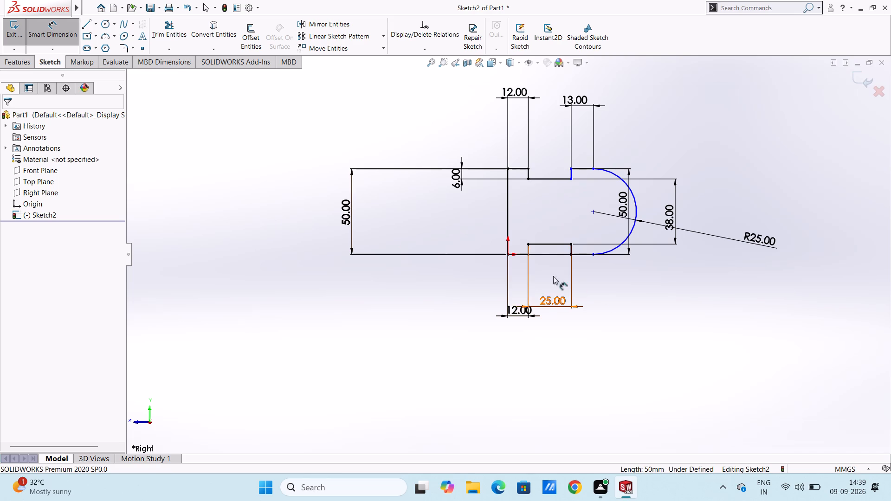
left_click(508, 257)
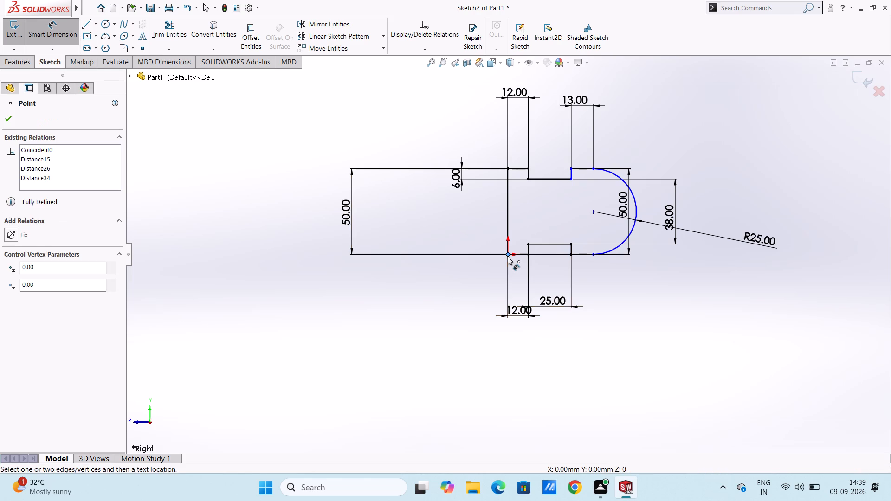
left_click(637, 212)
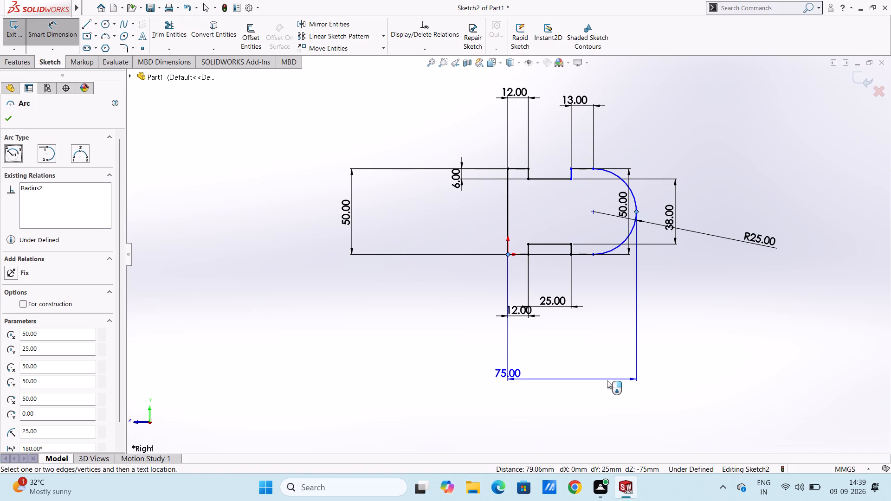
left_click(605, 374)
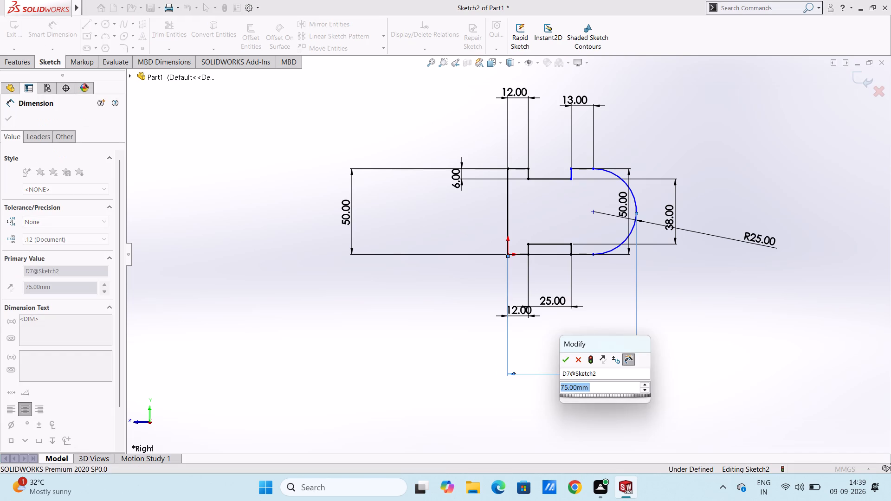
key("Return")
left_click(628, 310)
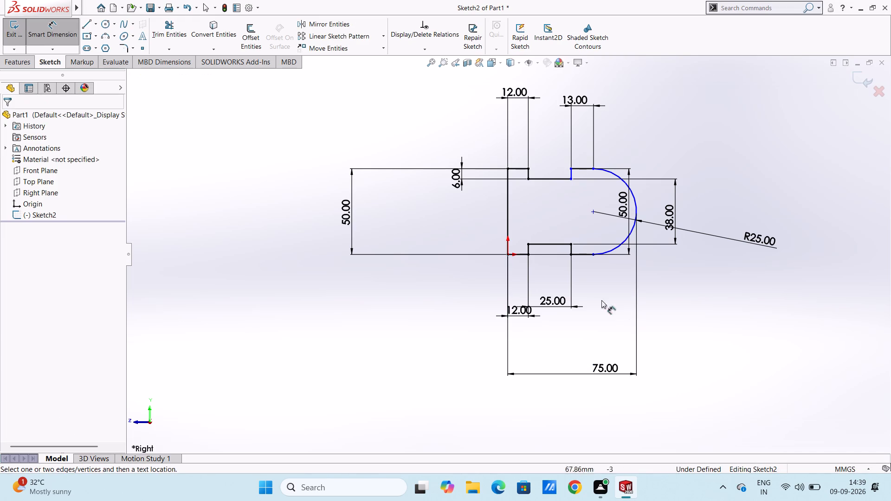
Dimension the horizontal distance from the origin to the arc's lower endpoint, placing it just above the overall-length dimension, and finish dimensioning.
left_click(506, 255)
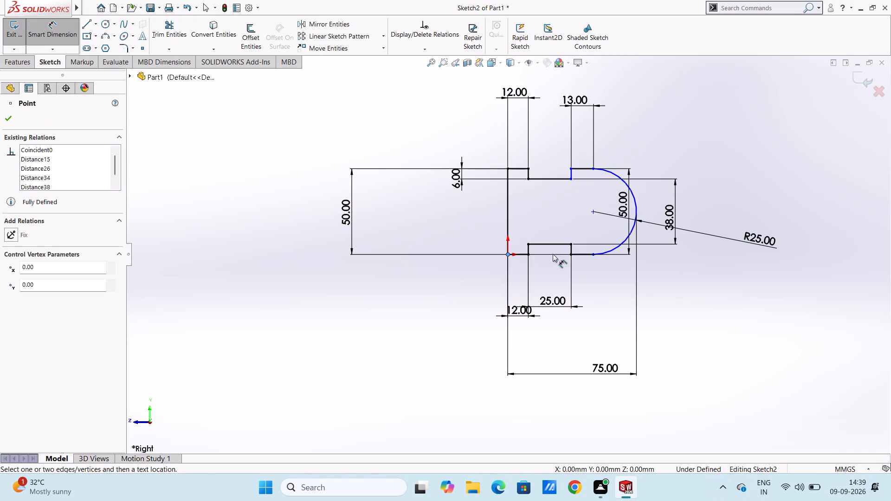
left_click(594, 255)
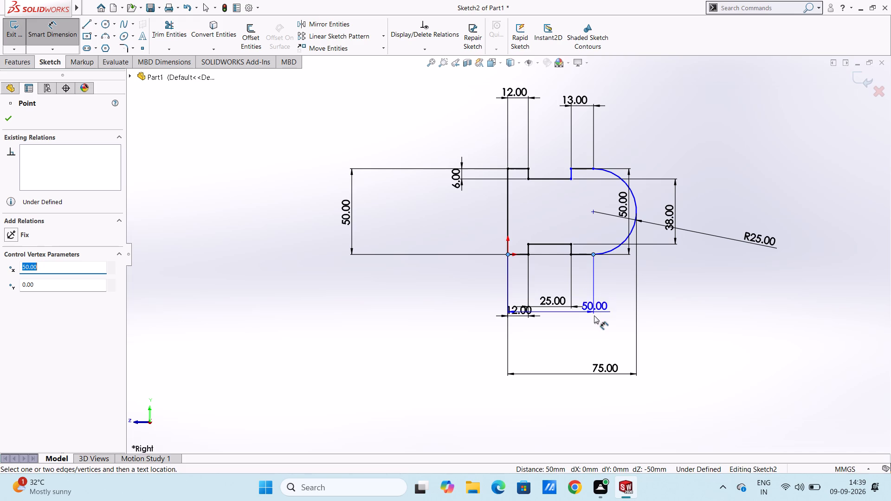
left_click(587, 353)
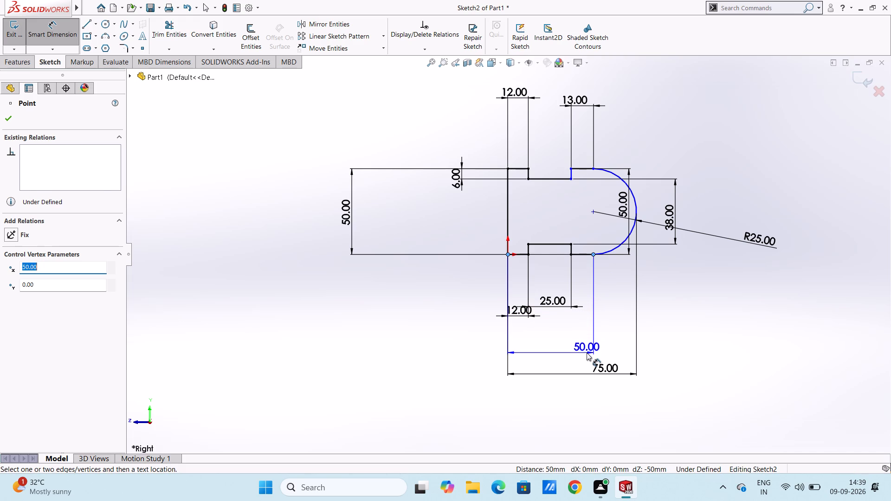
key("Return")
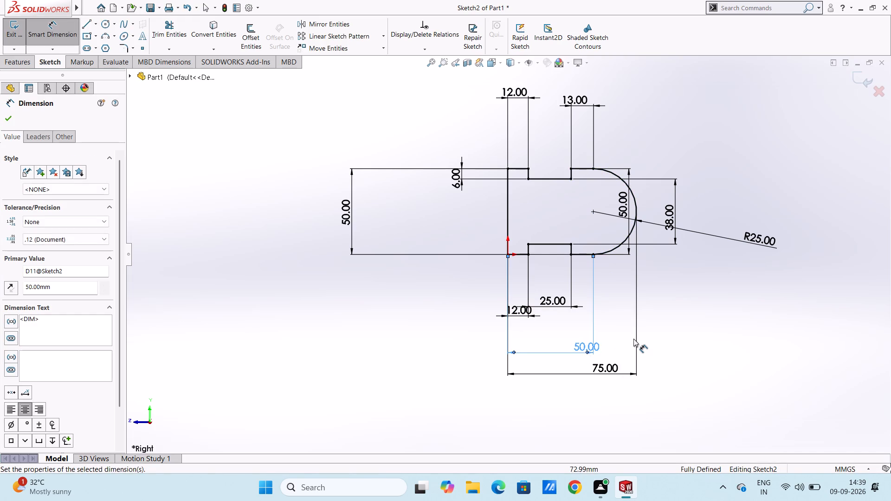
left_click(633, 339)
key("Escape")
key("Escape")
key("Escape")
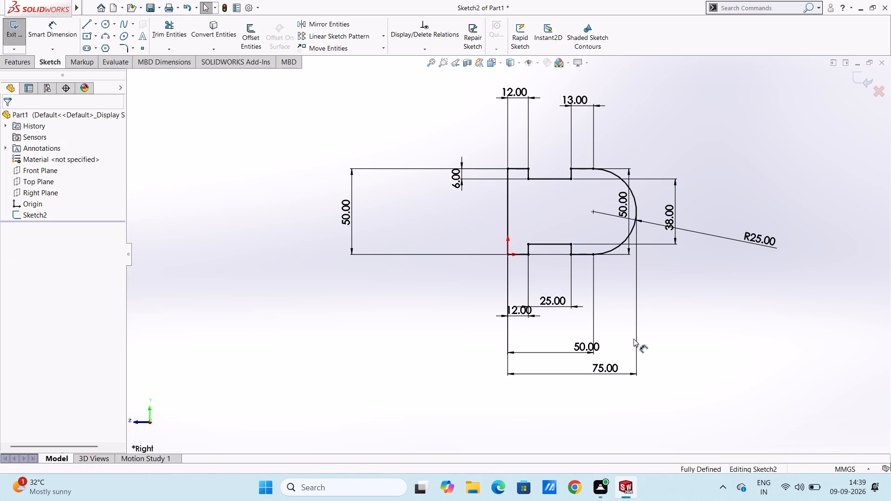
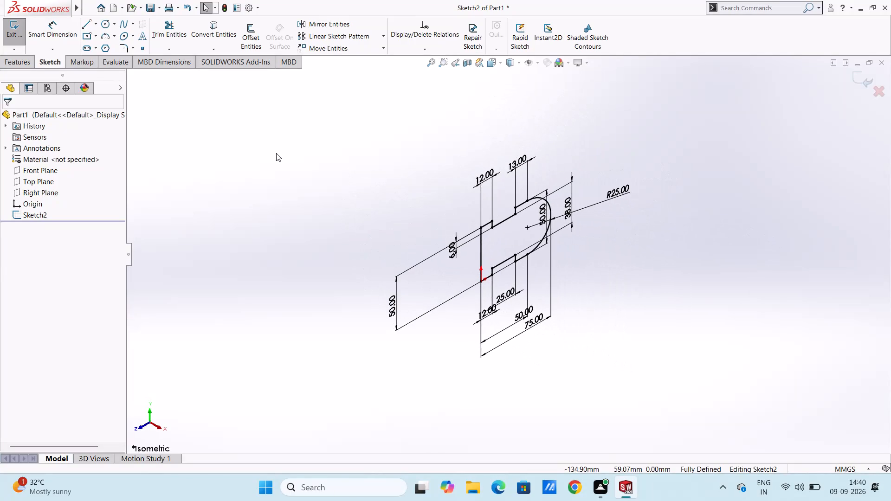
Extrude the notched, round-ended profile as a blind boss 12 mm deep.
left_click(14, 65)
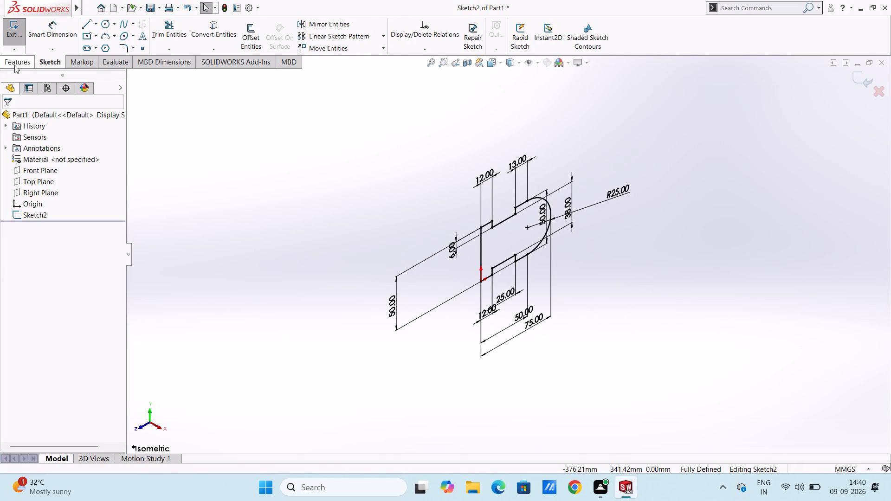
left_click(16, 39)
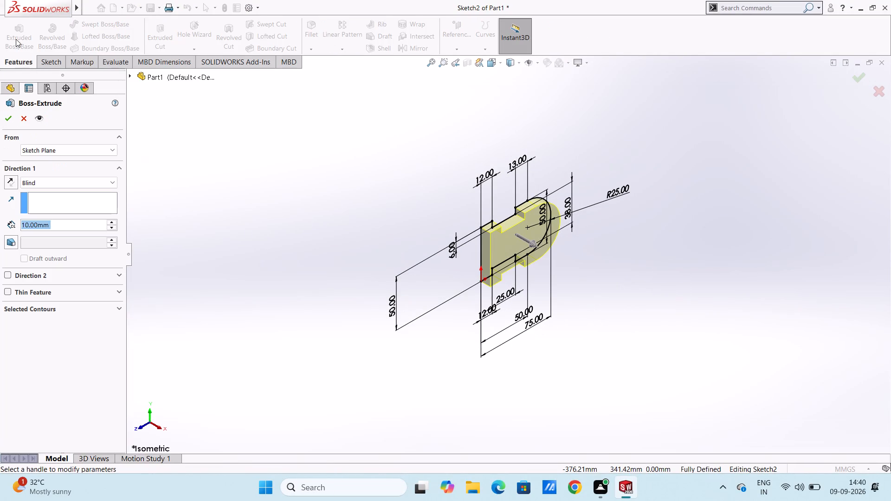
type("12")
key("Return")
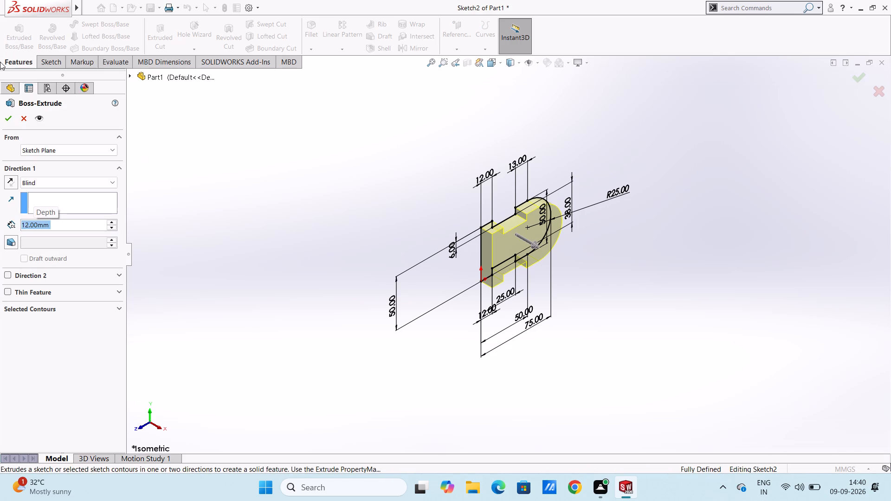
left_click(7, 113)
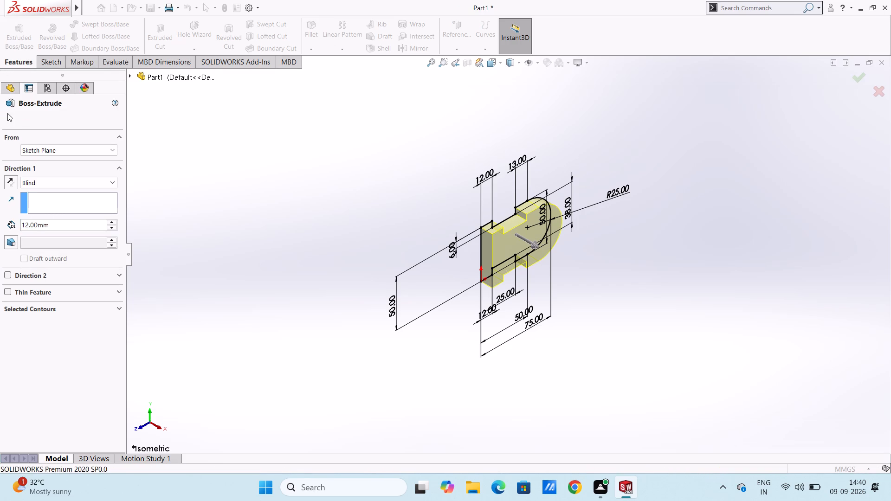
left_click(330, 214)
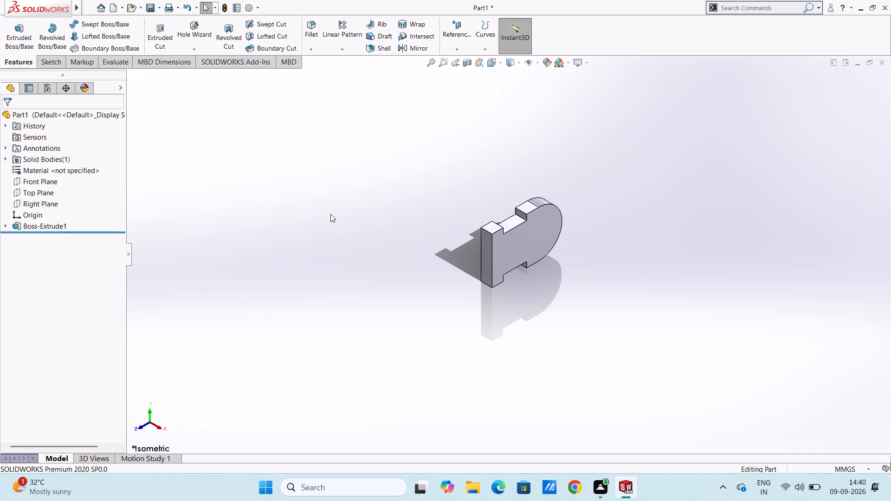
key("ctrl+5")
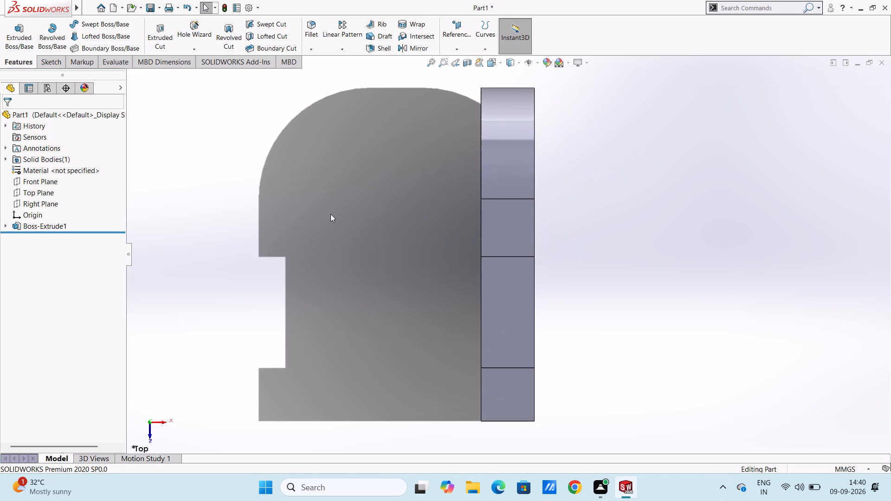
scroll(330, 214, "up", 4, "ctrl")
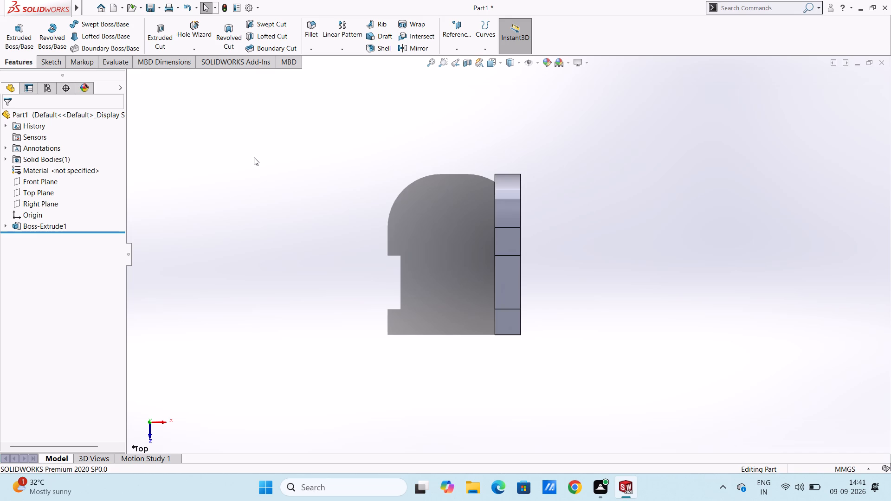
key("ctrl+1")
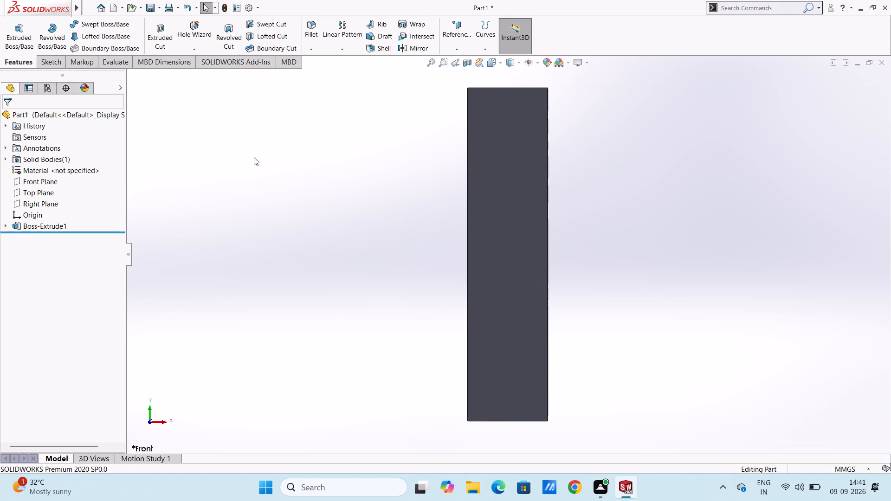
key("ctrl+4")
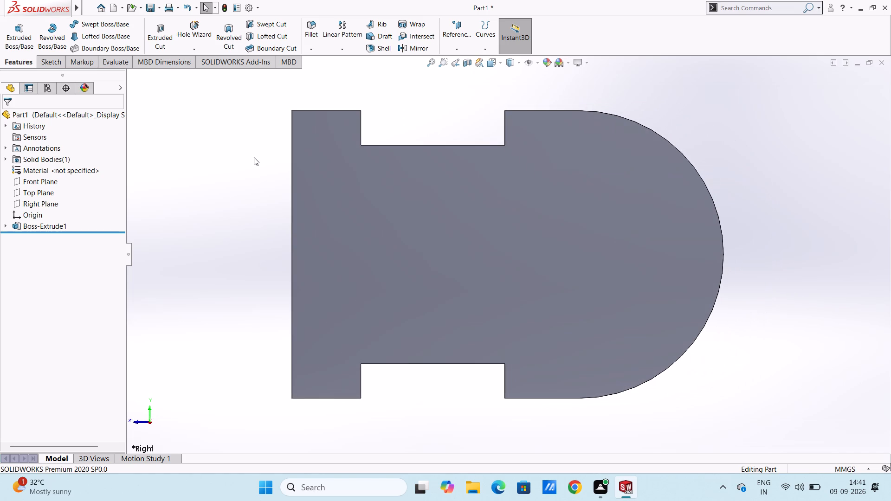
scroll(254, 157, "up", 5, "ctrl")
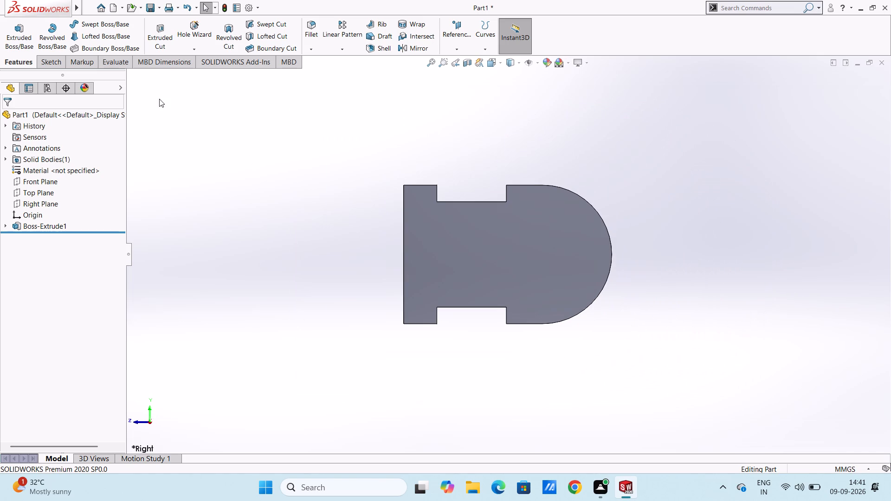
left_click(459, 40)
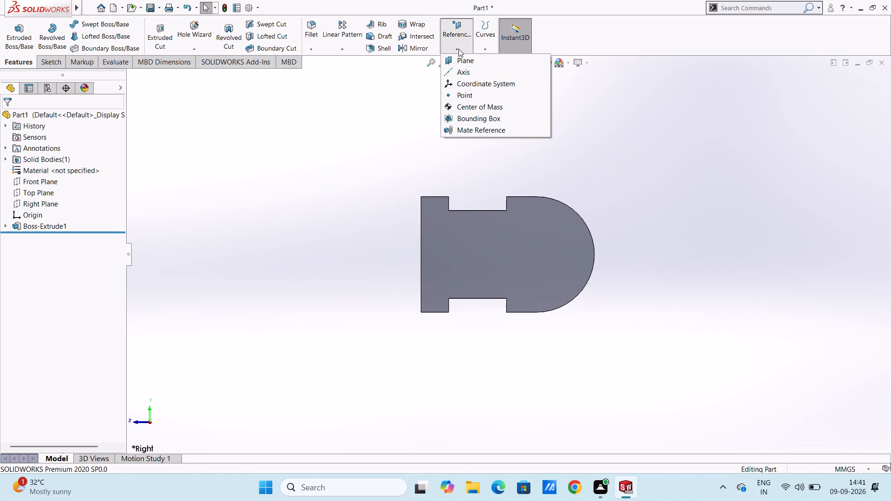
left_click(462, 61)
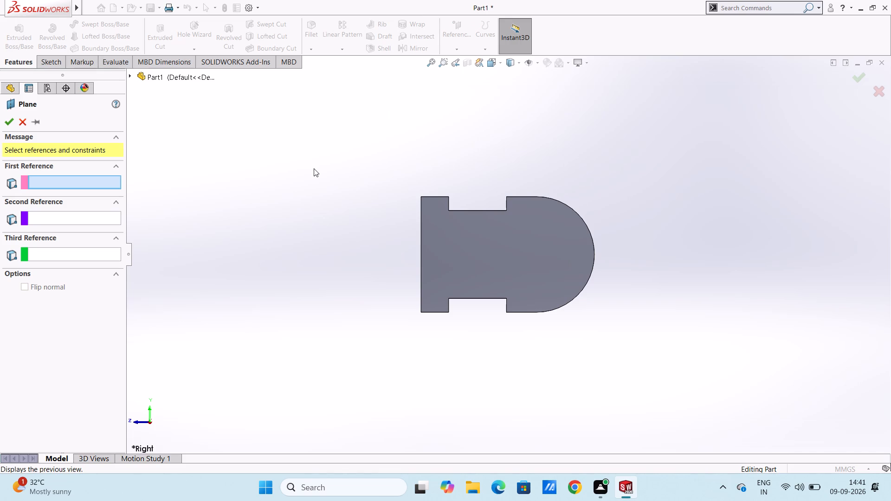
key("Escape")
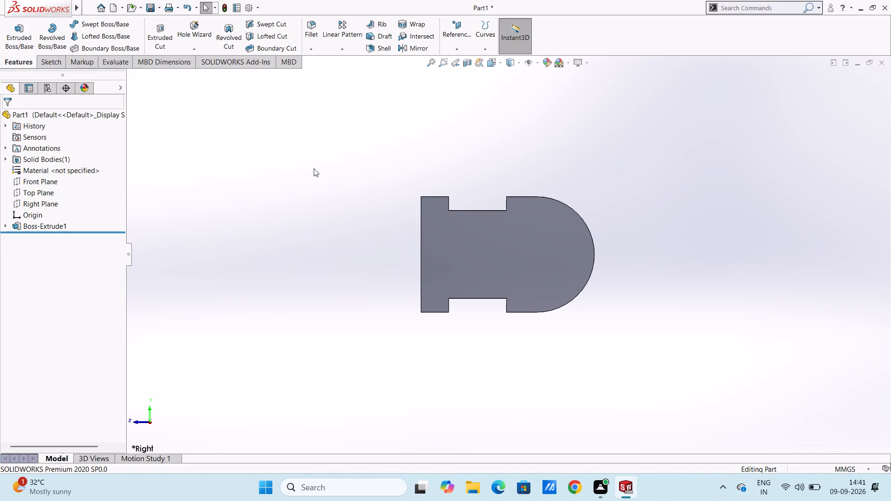
Sketch a 50 by 50 mm corner rectangle on the flat front end face, from its upper outer corner extending past the origin side.
key("ctrl+1")
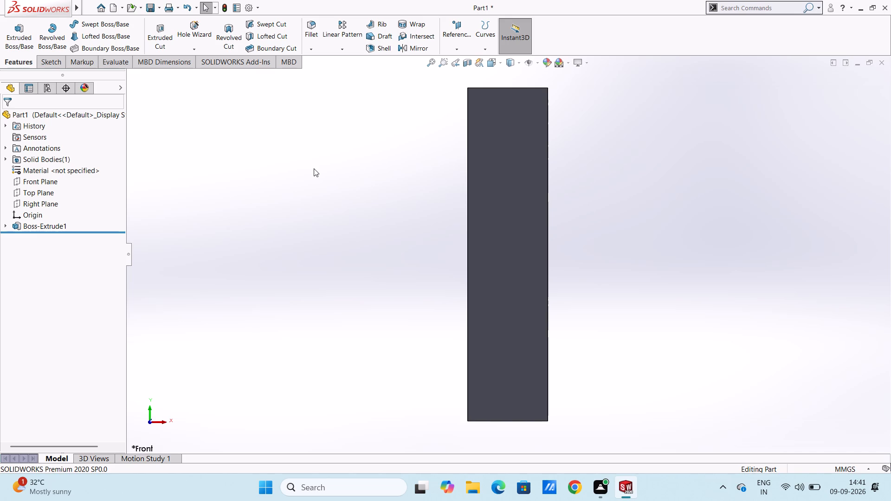
left_click(517, 178)
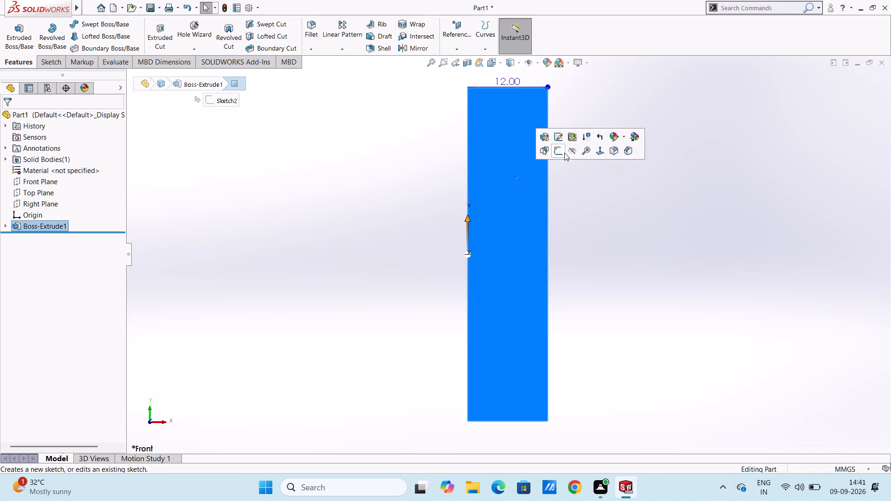
left_click(563, 153)
left_click(367, 197)
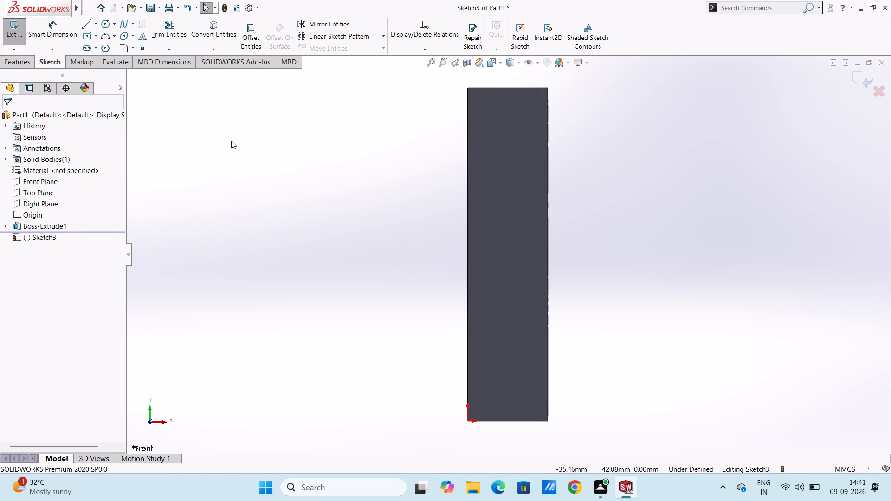
left_click(87, 35)
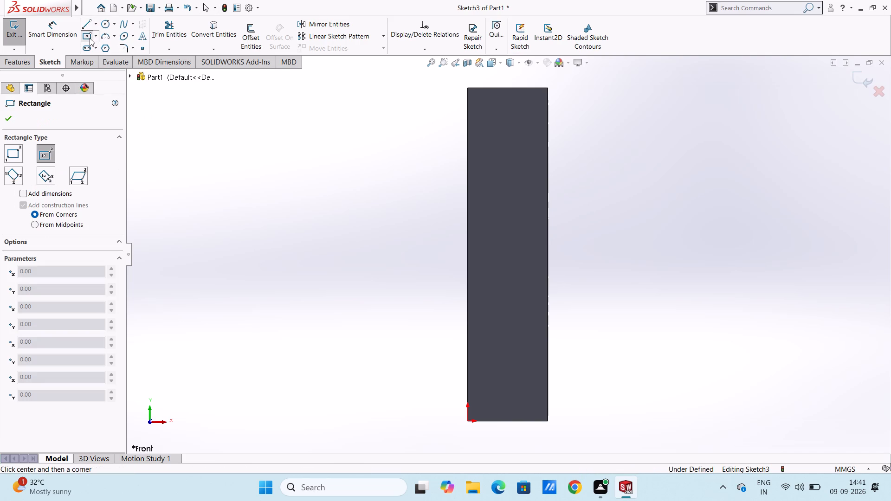
left_click(98, 36)
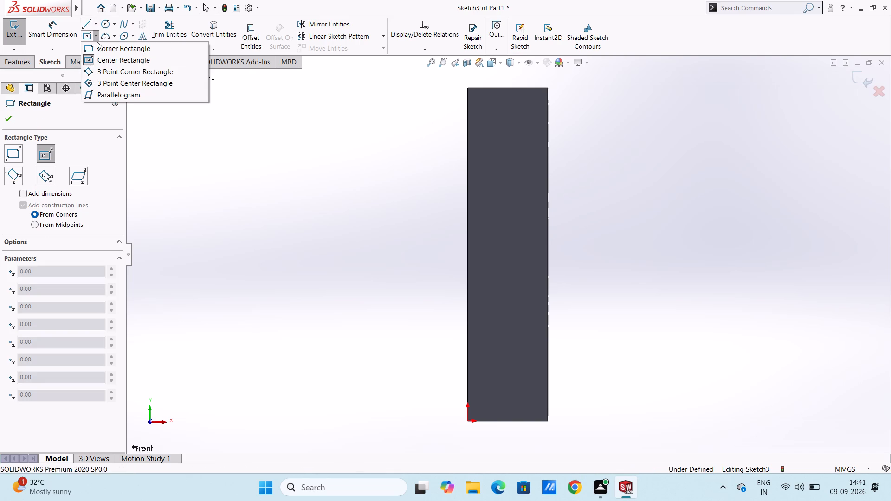
left_click(98, 46)
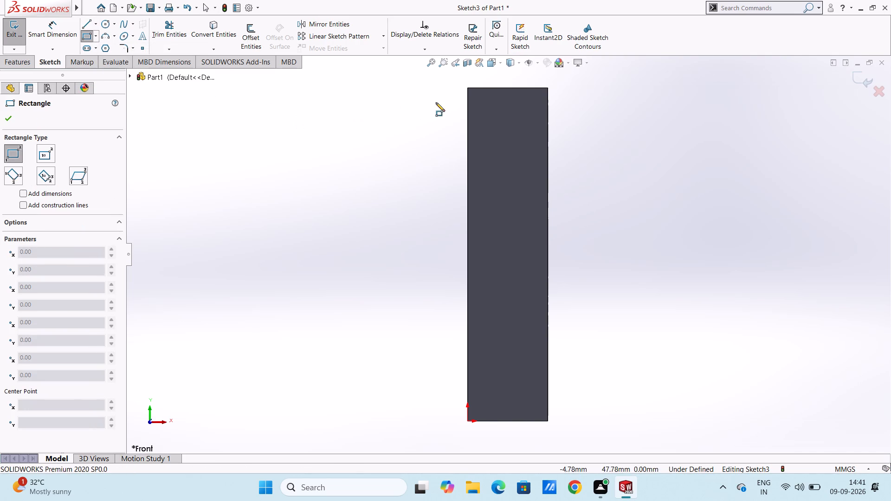
left_click(548, 89)
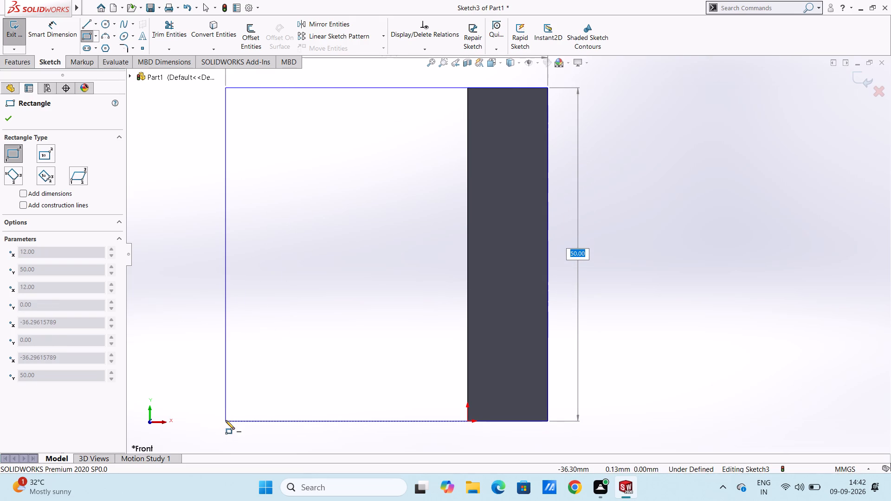
type("50")
key("Return")
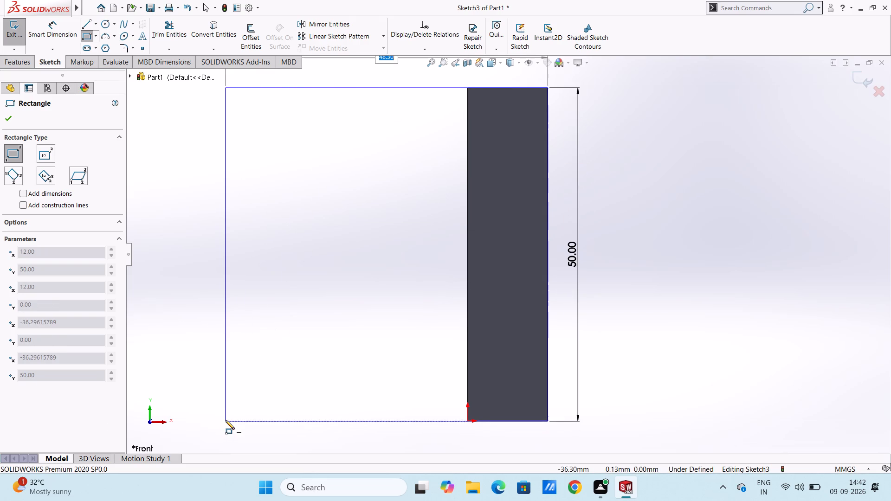
scroll(226, 420, "up", 3, "ctrl")
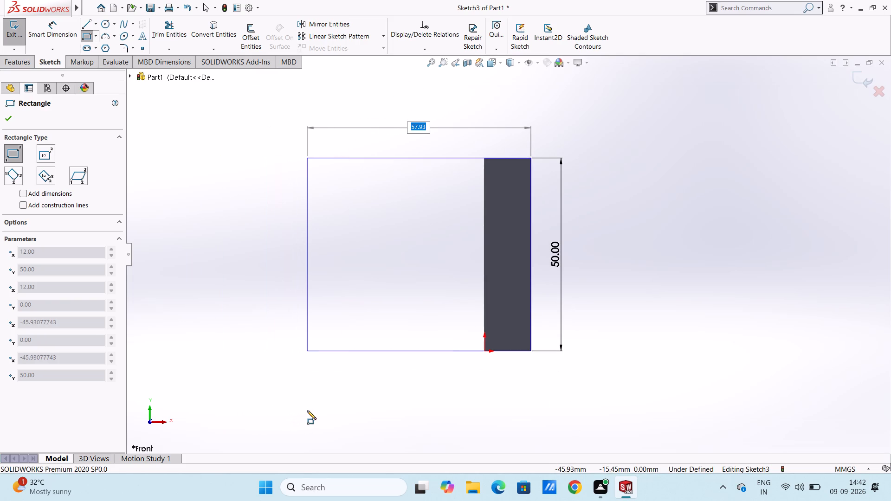
type("50")
key("Return")
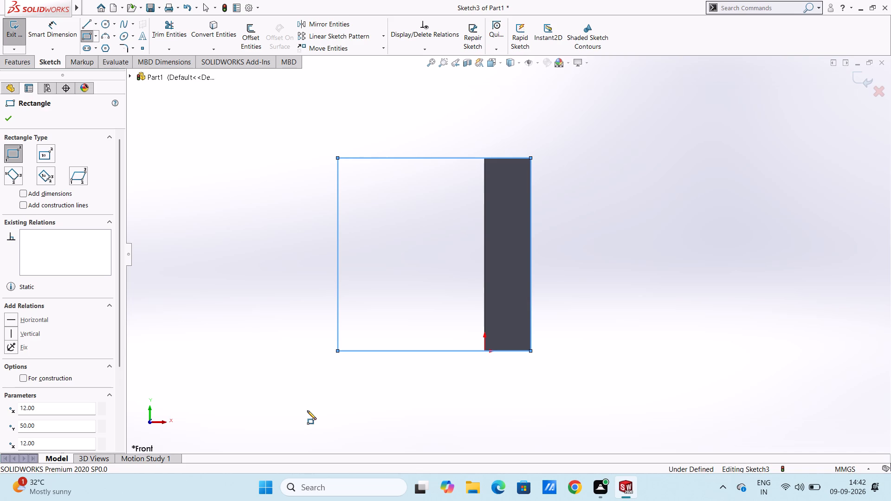
key("Escape")
key("Escape")
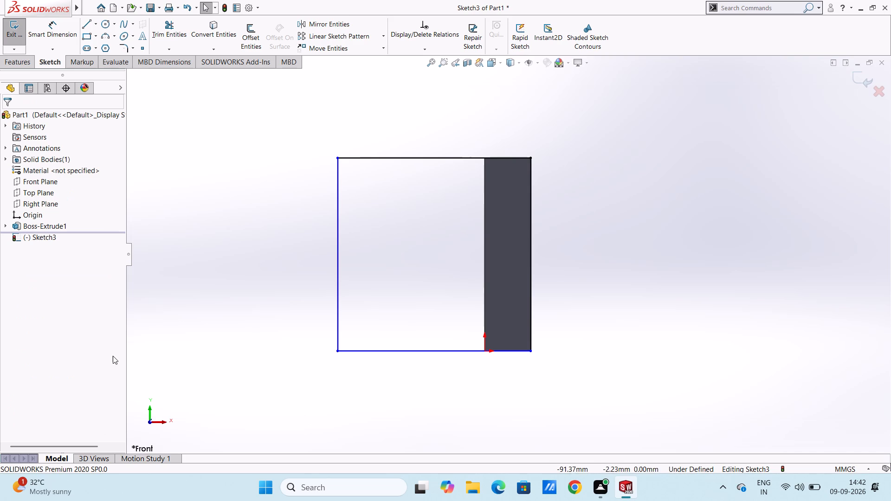
Dimension the rectangle's top edge as 50 mm, placing the dimension above the profile, and finish dimensioning.
left_click(65, 27)
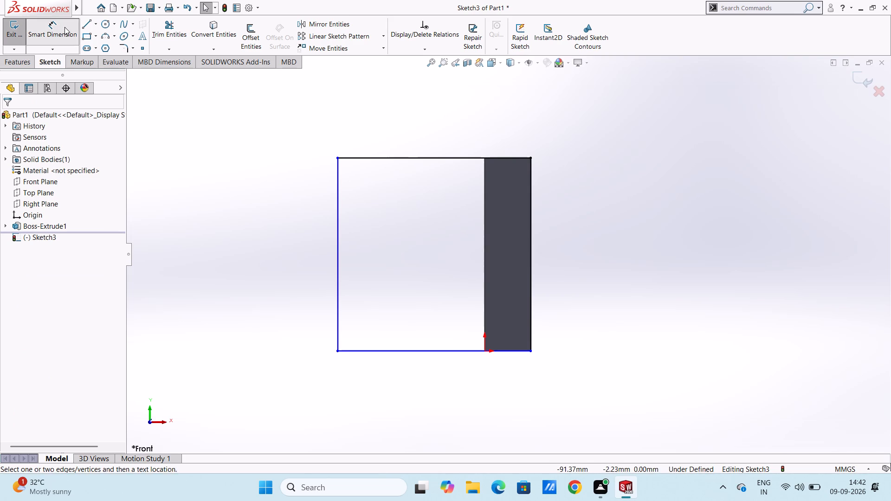
left_click(368, 155)
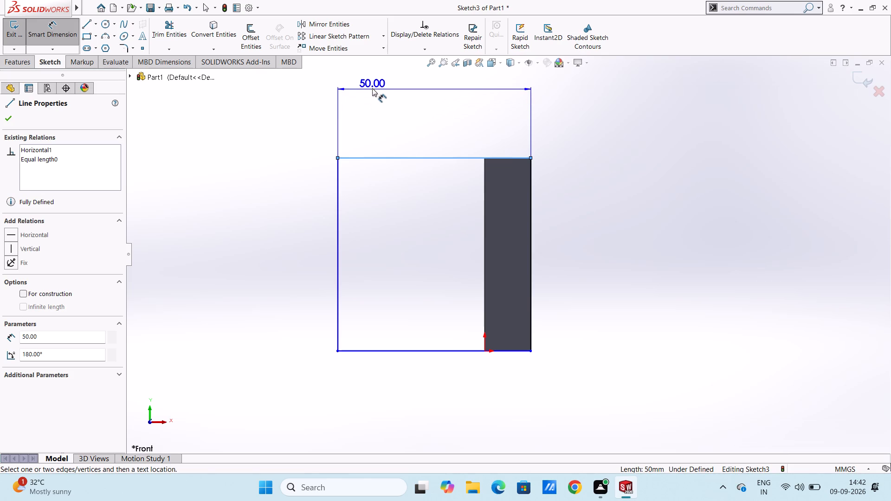
left_click(372, 87)
key("Return")
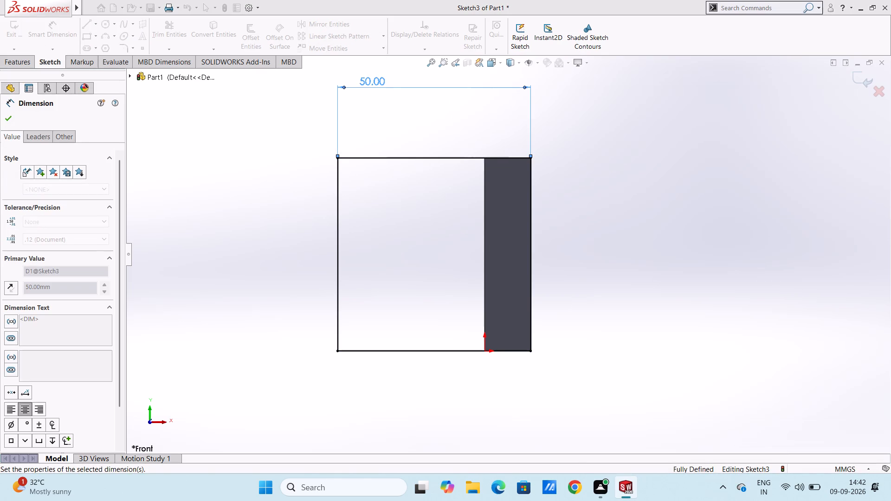
left_click(386, 108)
key("Escape")
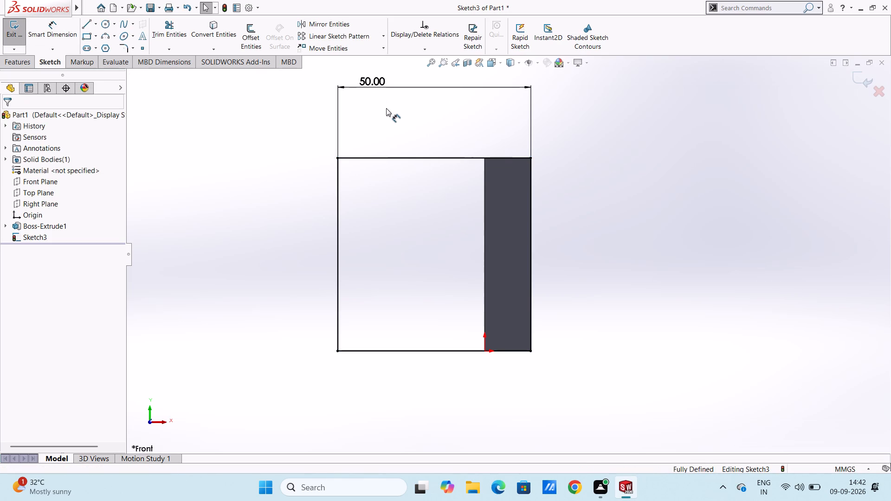
Extrude the square sketch 12 mm blind with the direction reversed toward the rounded end, merging it with the existing body.
key("ctrl+7")
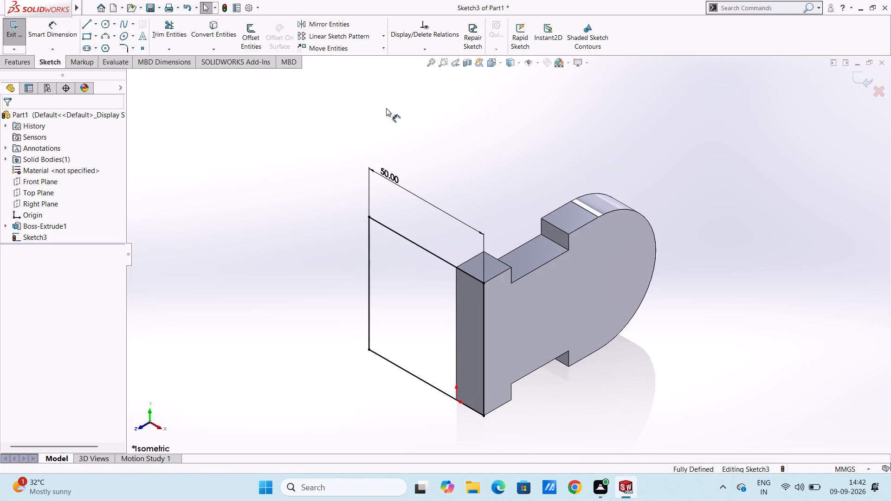
left_click(25, 63)
left_click(26, 37)
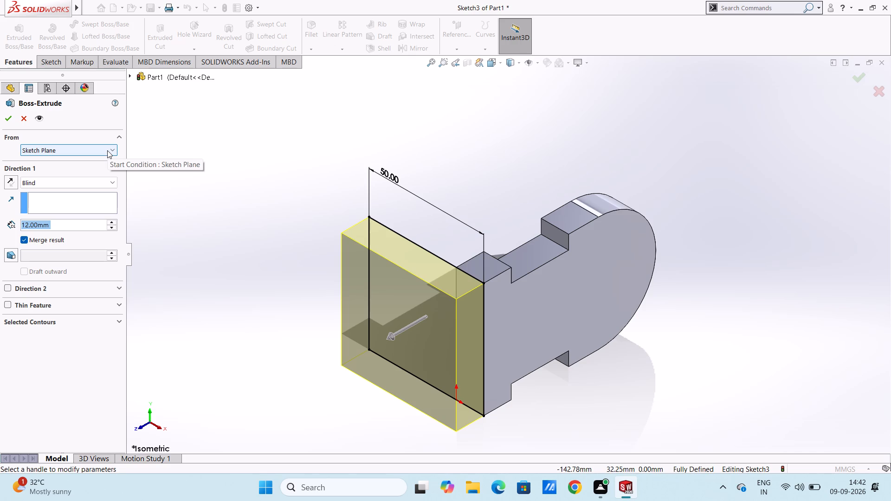
left_click(7, 182)
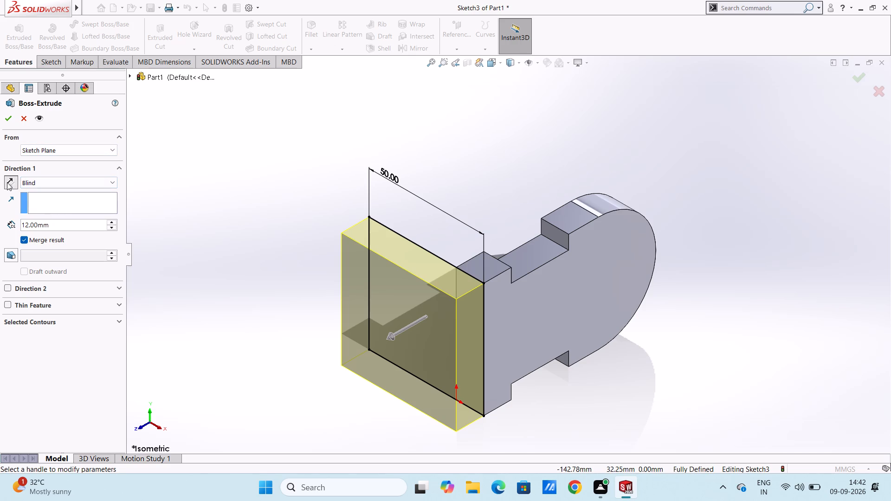
left_click(10, 121)
left_click(365, 180)
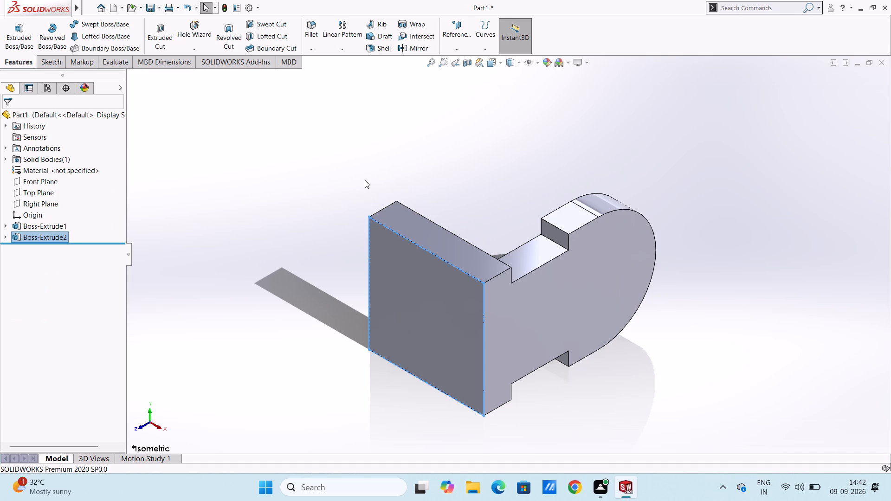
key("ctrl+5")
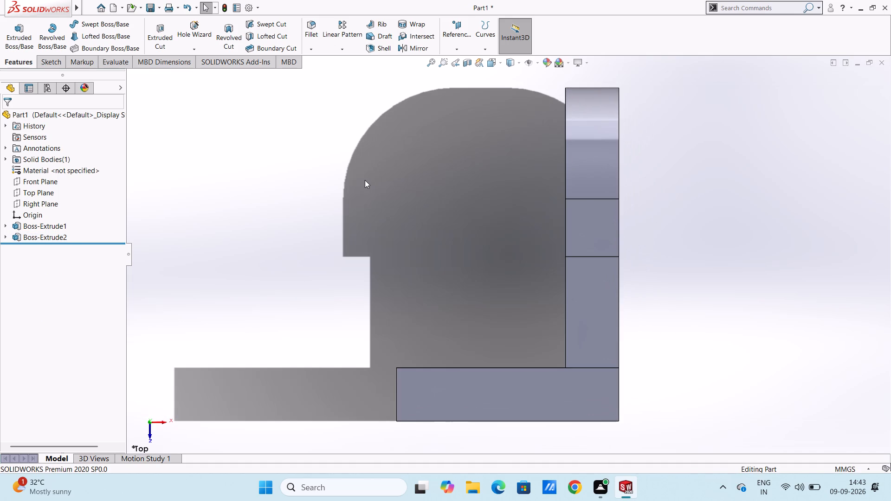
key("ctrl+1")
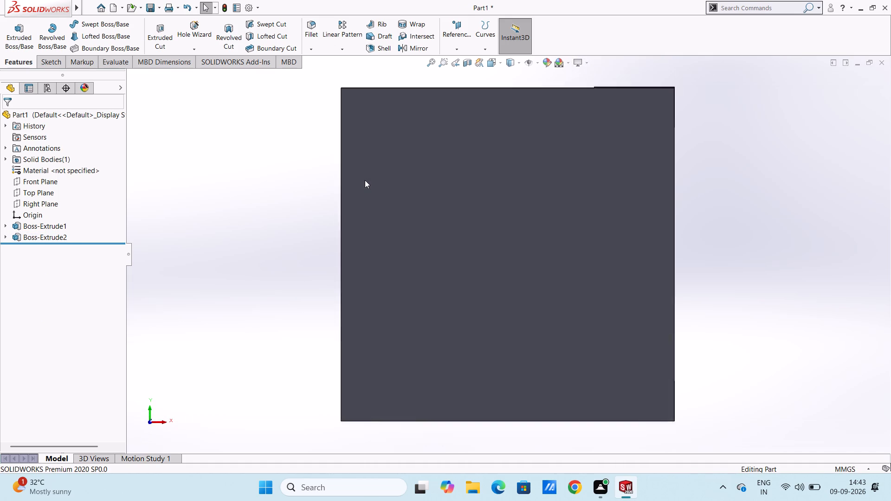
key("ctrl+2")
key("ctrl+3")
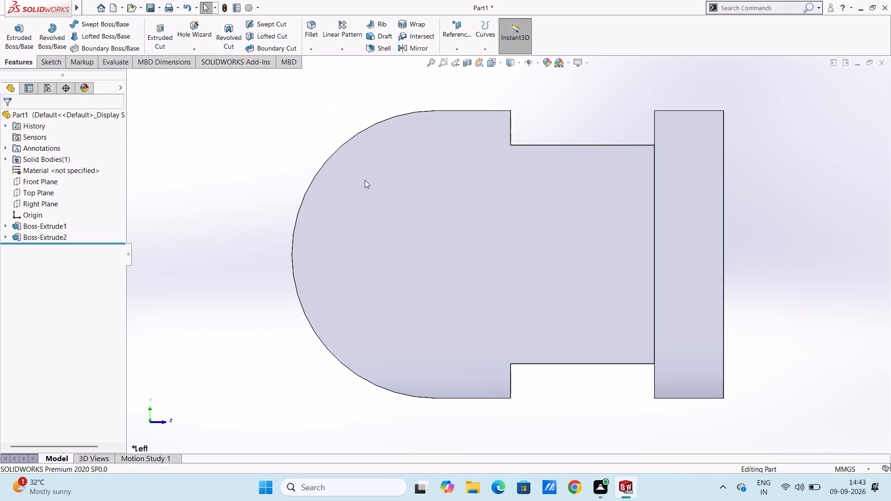
Sketch on the flange's free end face, tracing the plate's upper notch outline with connected 25, 6 and 13 mm lines starting at the flange.
left_click(683, 153)
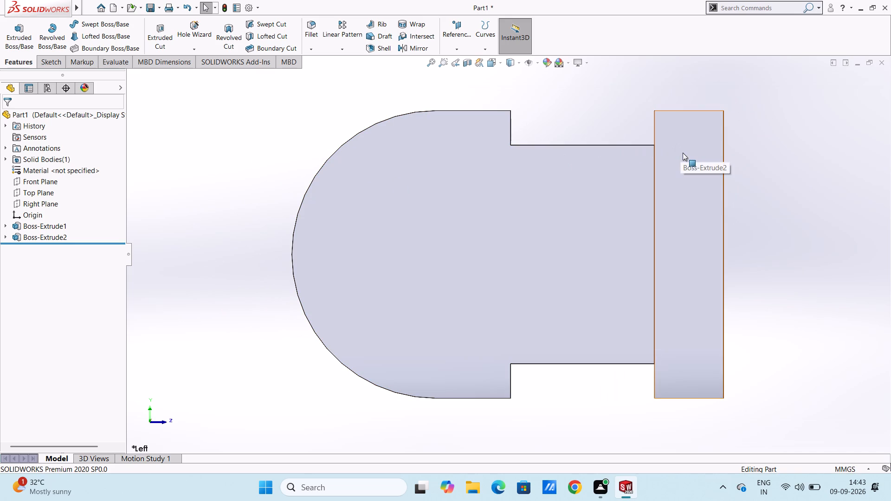
left_click(727, 126)
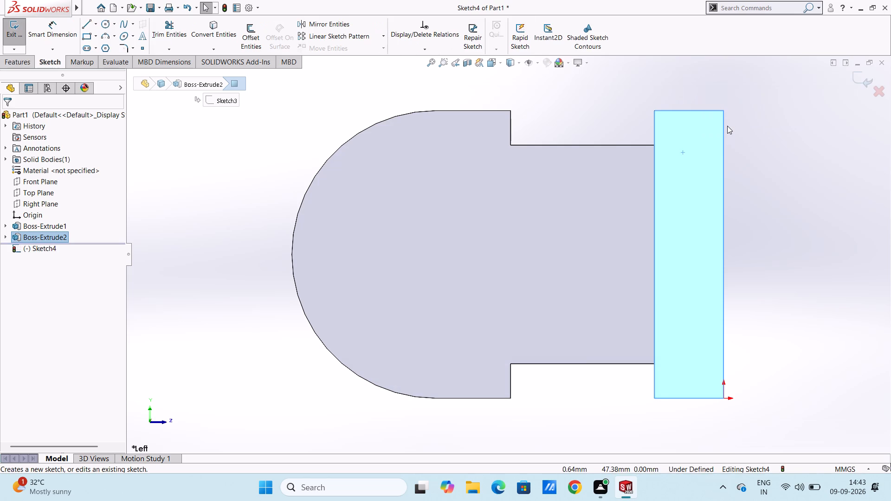
left_click(766, 133)
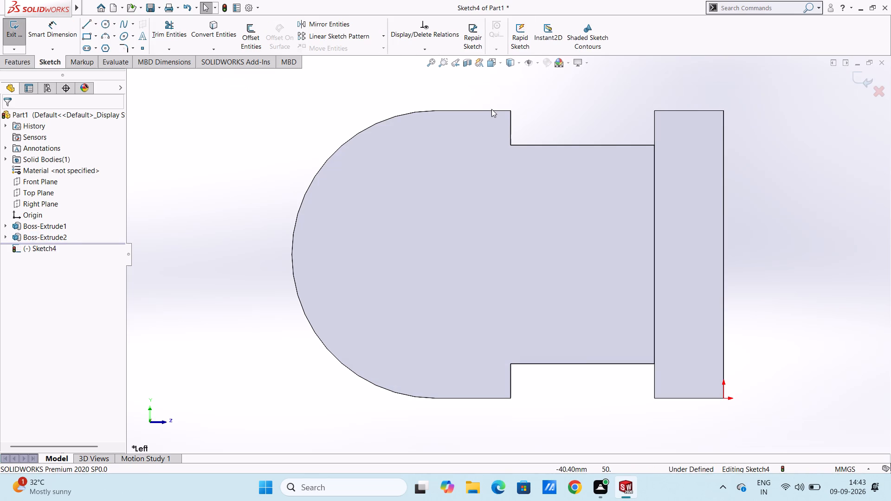
left_click(90, 23)
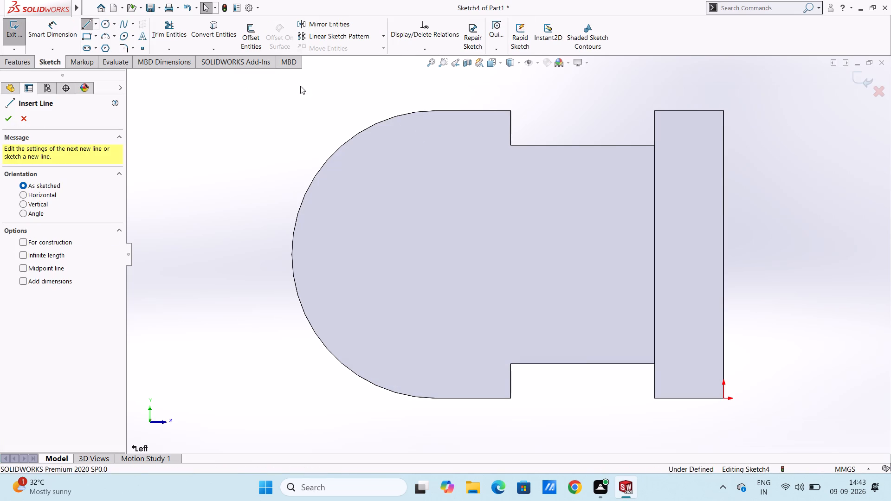
left_click(654, 145)
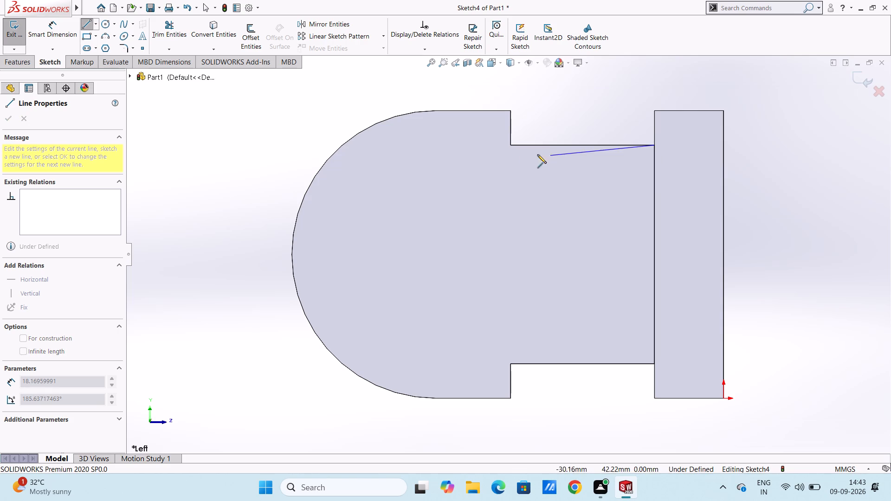
left_click(510, 146)
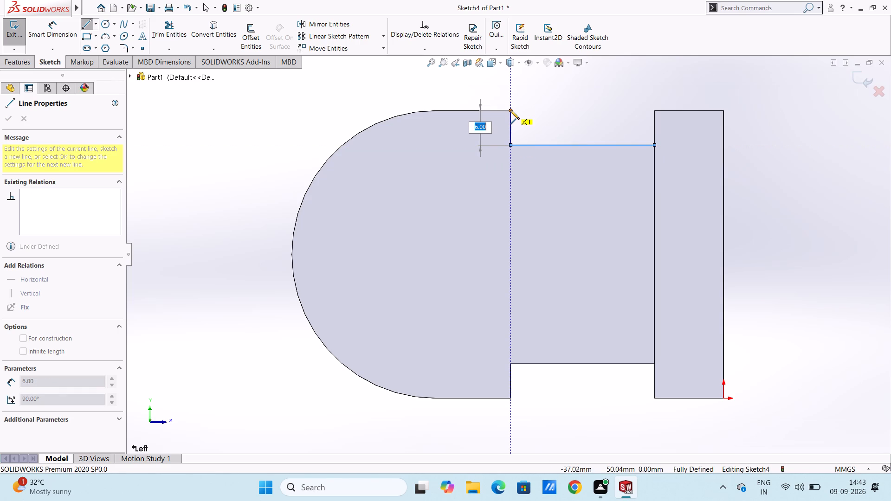
left_click(510, 110)
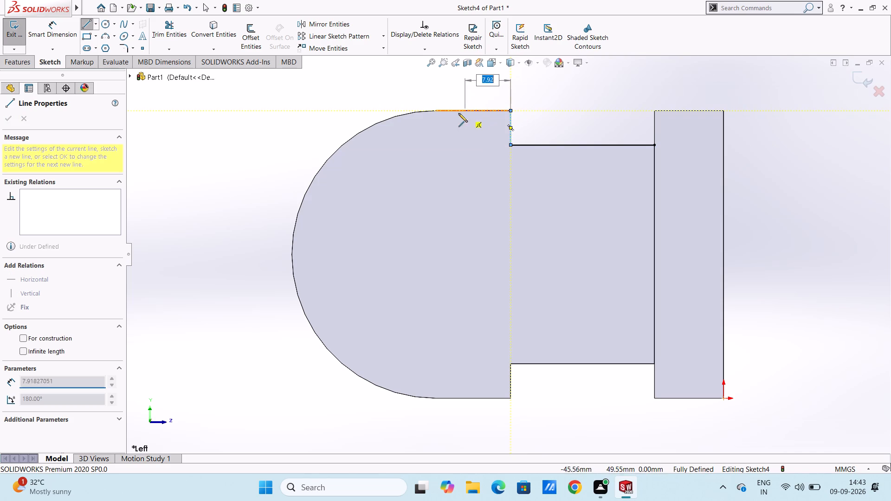
left_click(435, 111)
key("Escape")
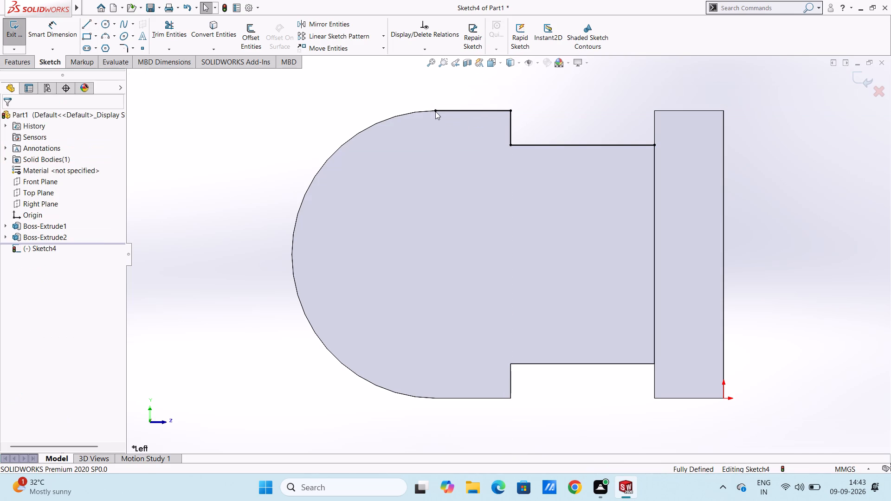
Trace the 38 mm line along the flange edge, continuing with 25, 6 and 13 mm lines around the lower notch to the rounded end.
key("ctrl+5")
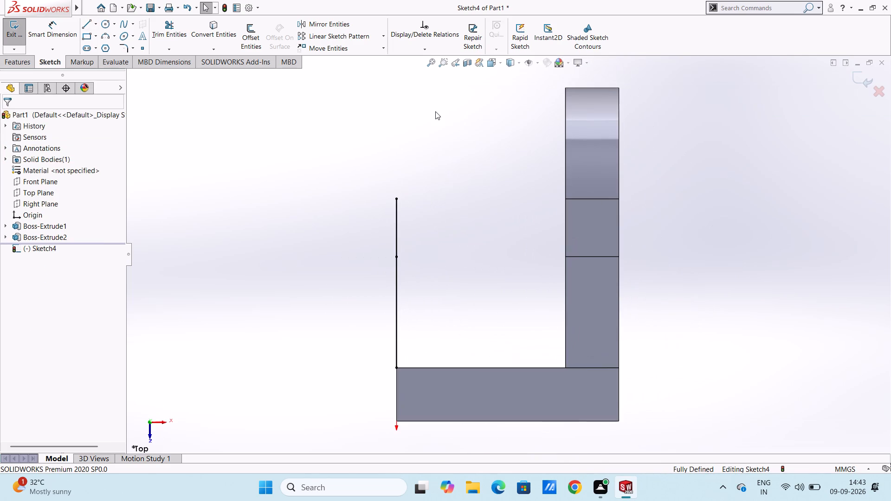
key("ctrl+4")
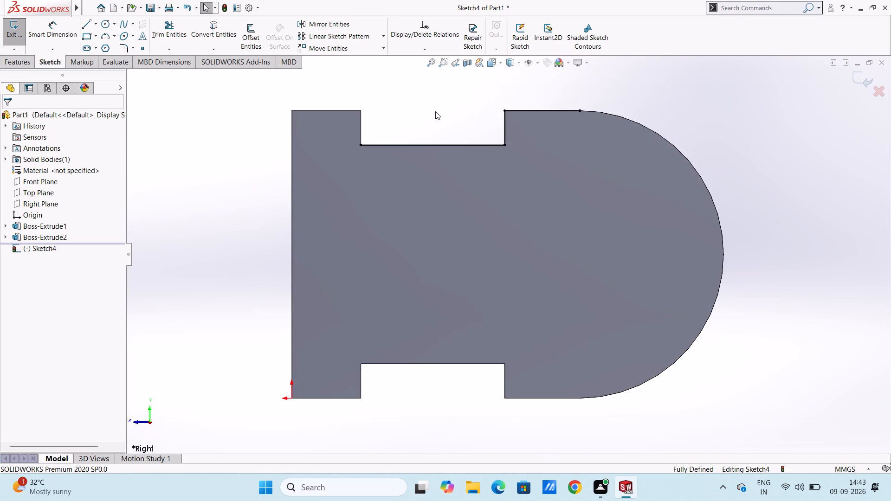
key("ctrl+3")
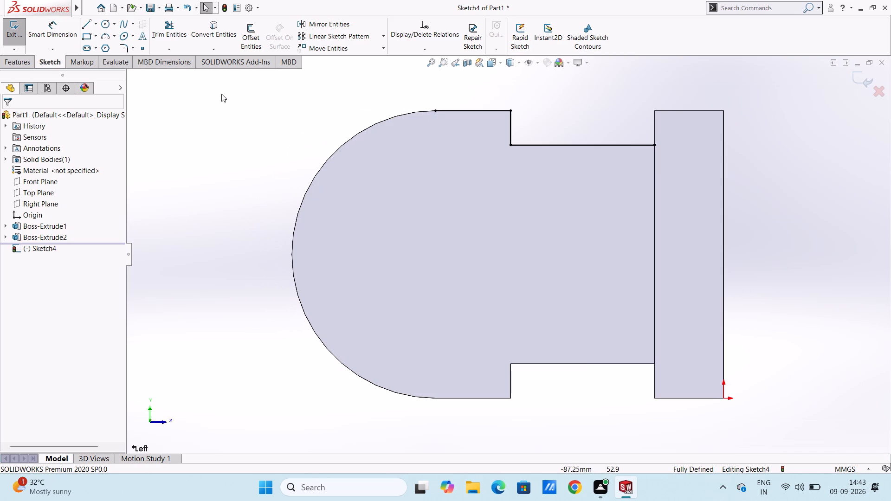
left_click(88, 26)
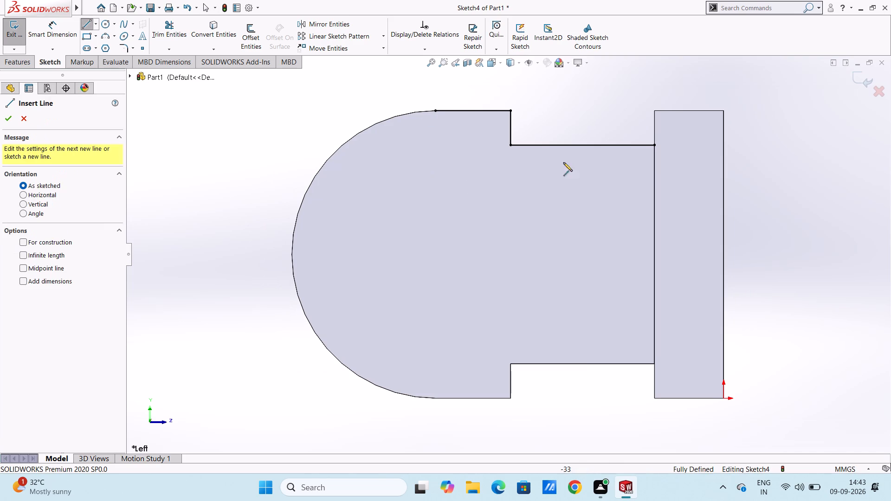
left_click(656, 145)
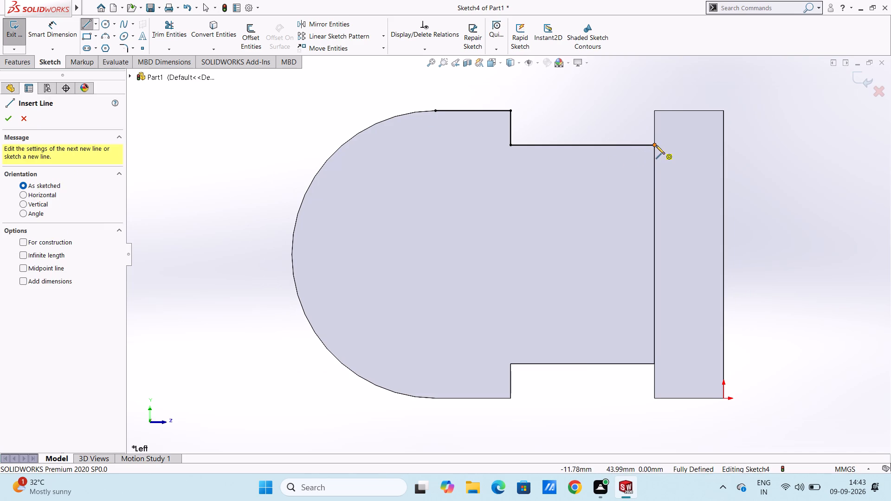
left_click(654, 365)
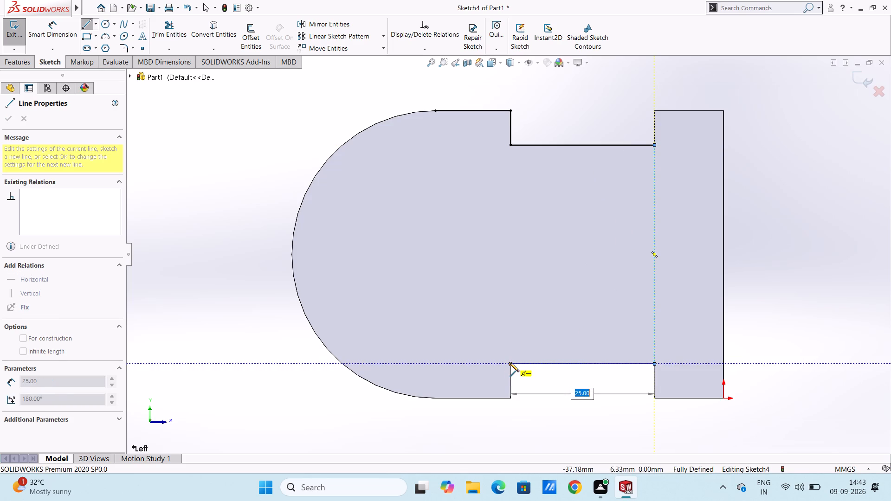
left_click(511, 365)
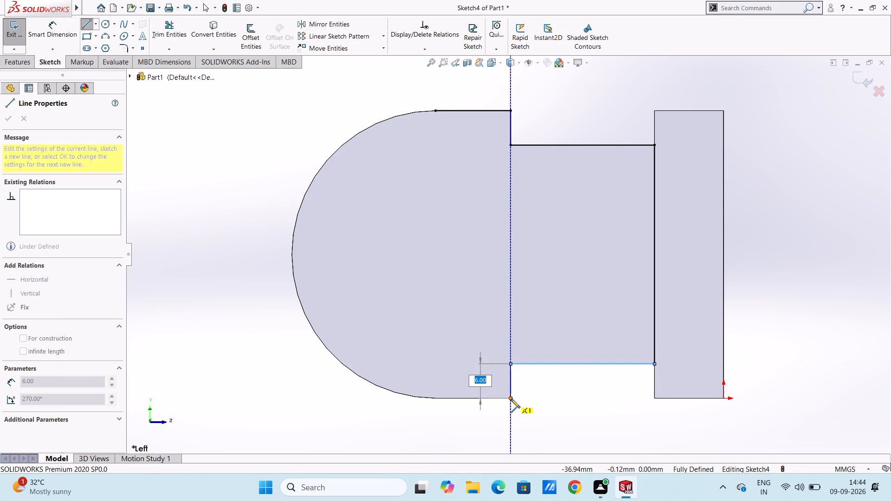
left_click(511, 399)
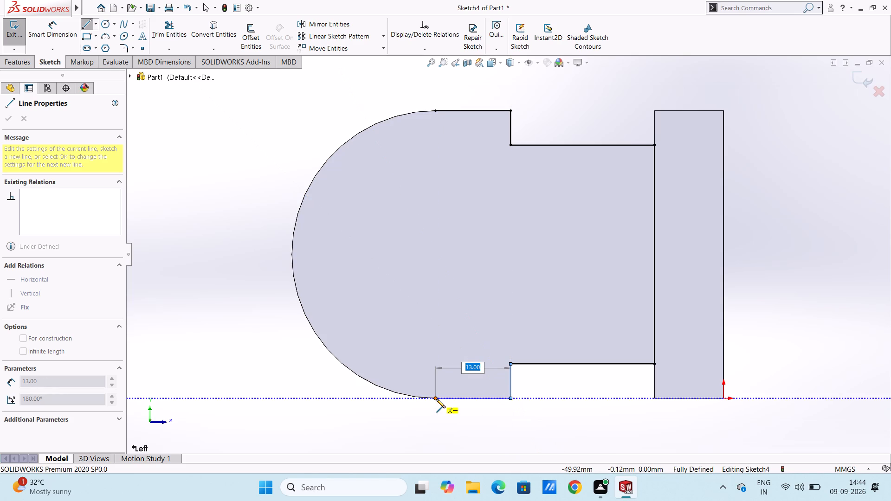
left_click(436, 399)
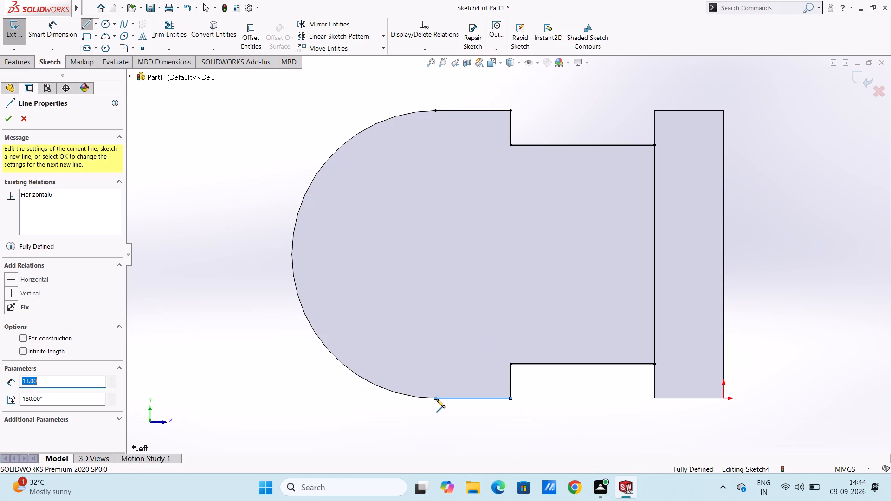
key("Escape")
key("Escape")
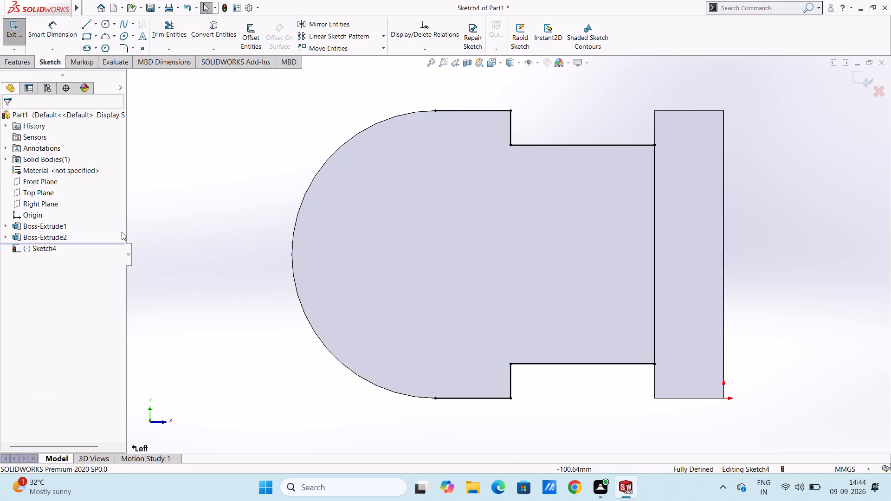
Close the profile with a 25 mm radius three-point arc along the rounded end, joining the upper and lower 13 mm lines.
left_click(103, 38)
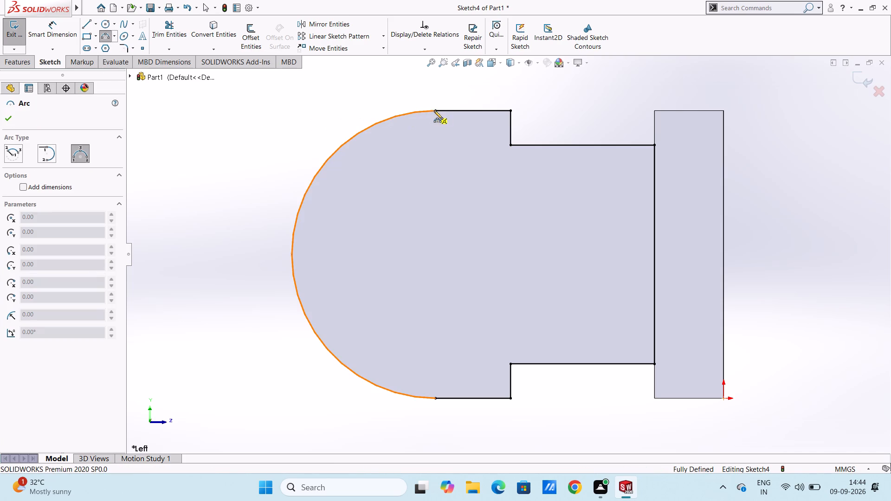
left_click(436, 111)
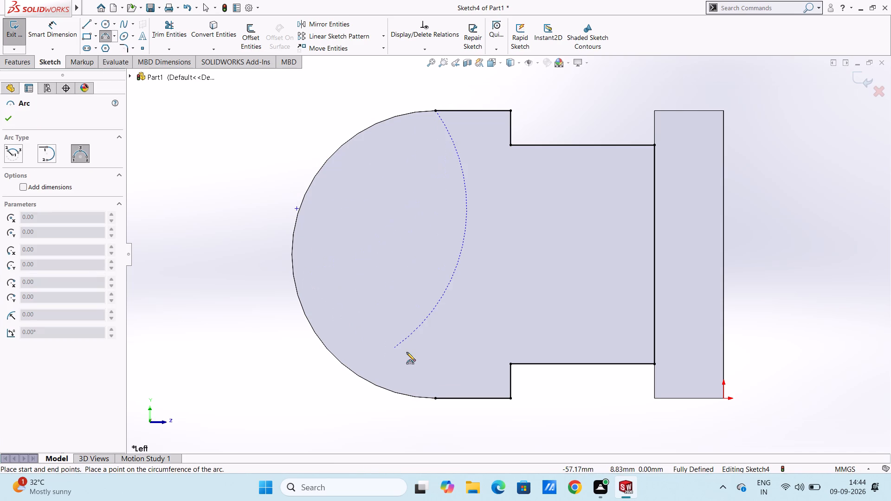
left_click(434, 399)
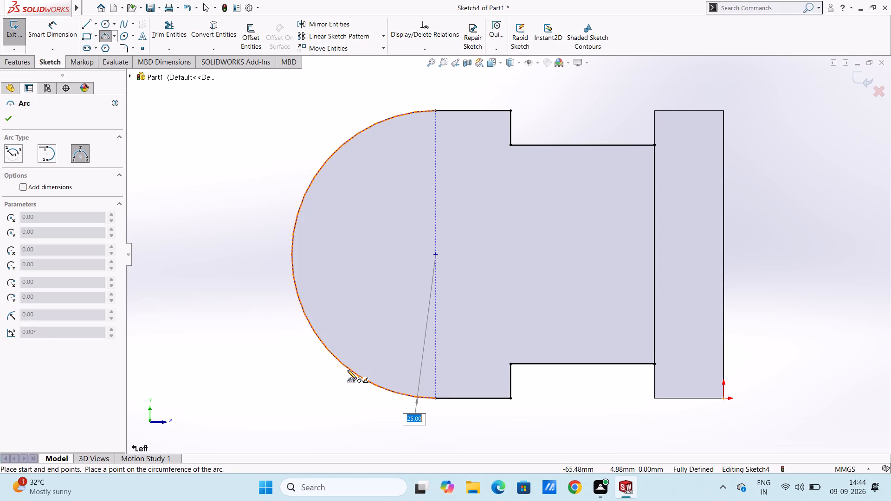
key("Return")
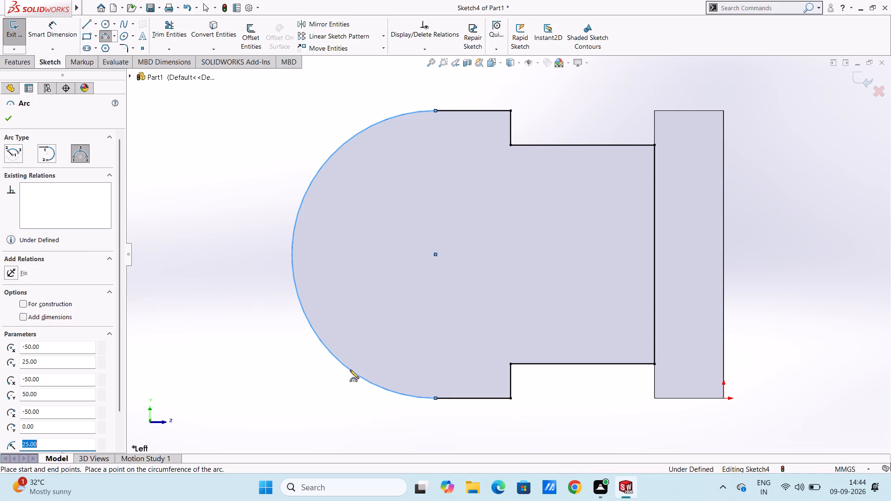
key("Escape")
key("Escape")
key("Escape")
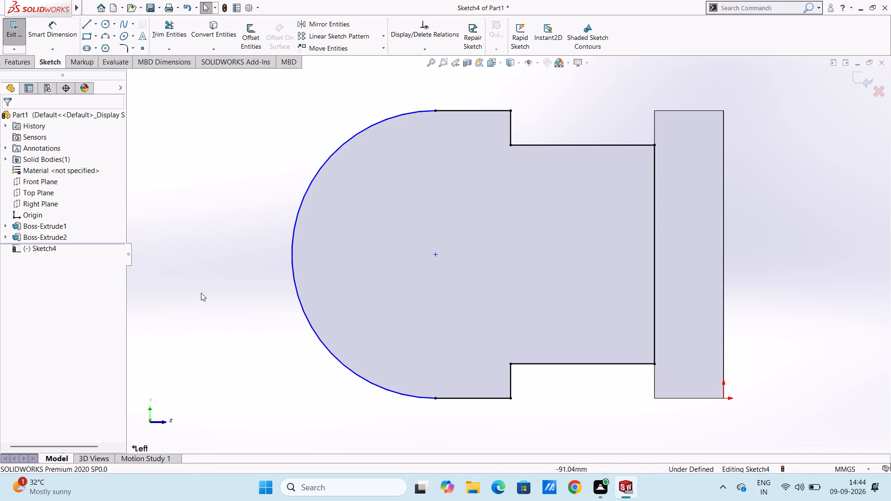
Dimension the rounded end's arc with a 25 mm radius, placing the dimension outside the profile on its upper side.
left_click(50, 30)
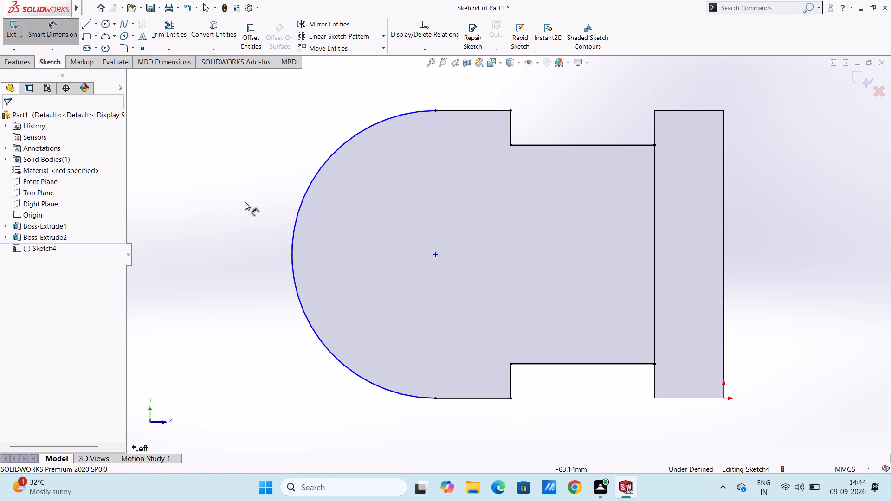
double_click(294, 229)
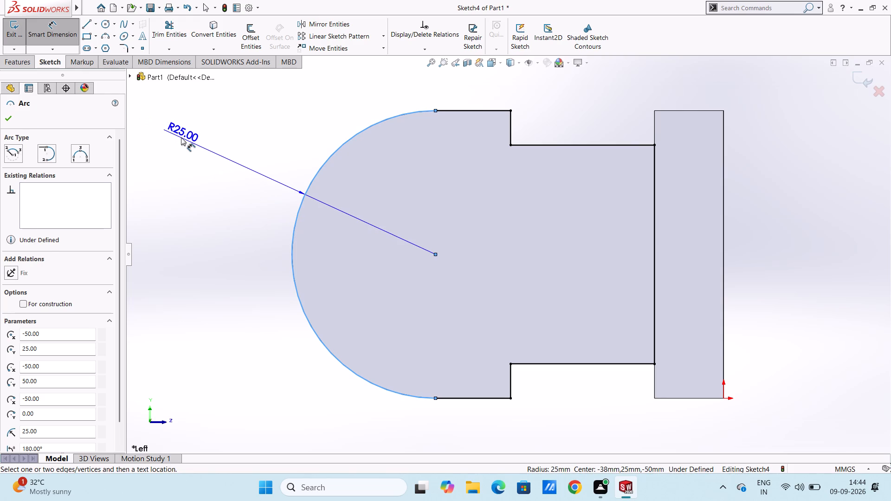
left_click(181, 137)
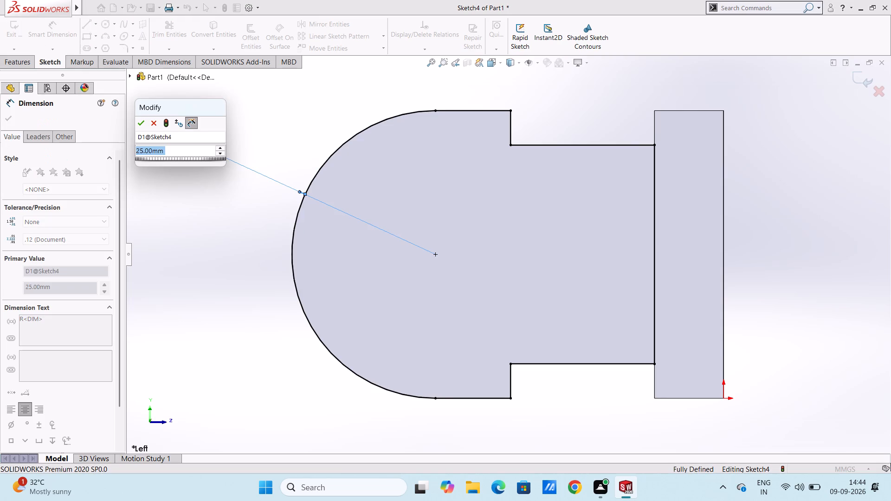
key("Return")
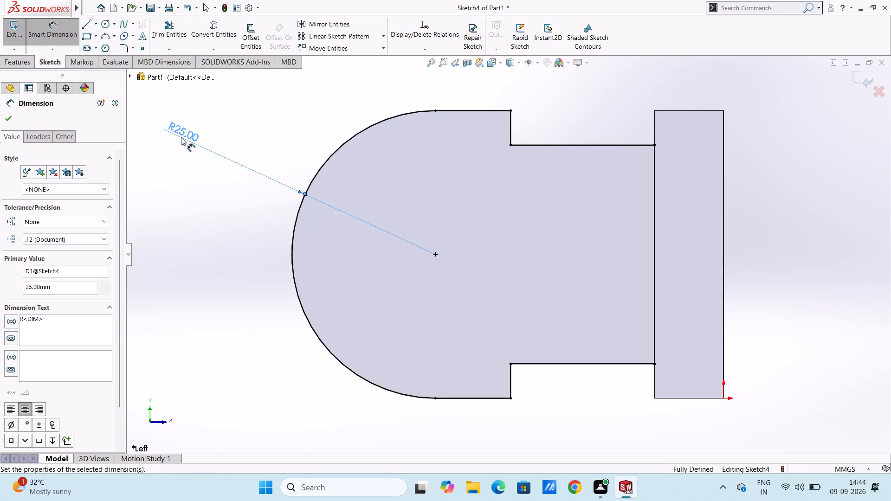
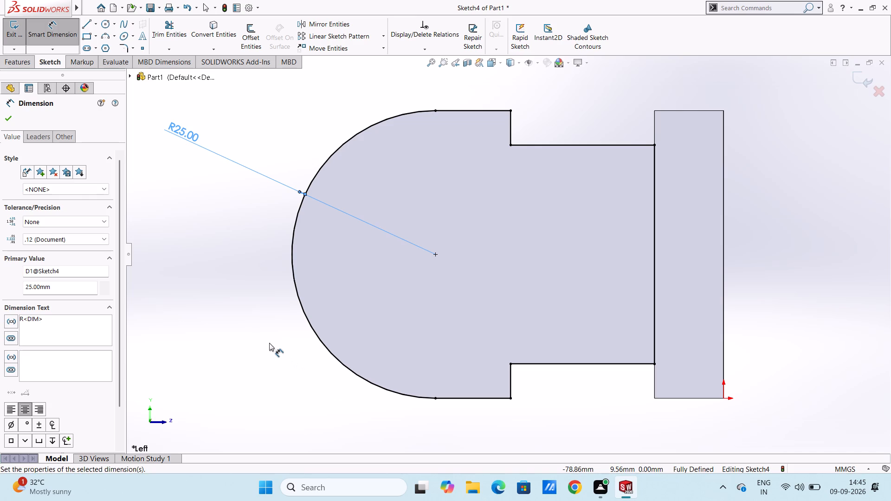
Extrude the closed notched profile 12 mm blind in the reversed direction, inward toward the first plate, merged with the body.
key("Escape")
key("Escape")
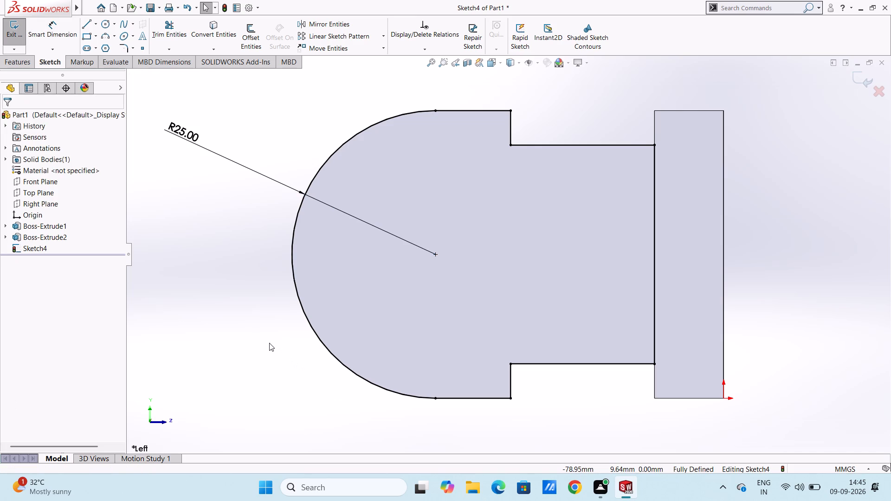
key("ctrl+7")
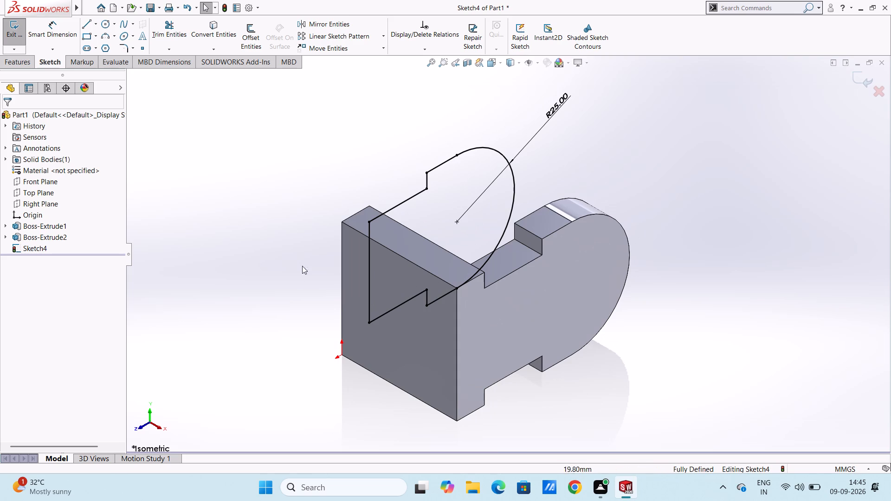
left_click(13, 60)
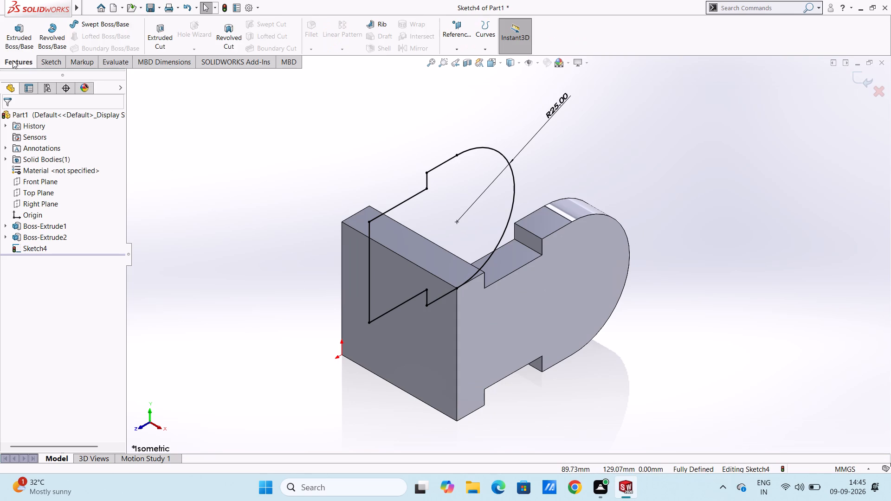
left_click(20, 28)
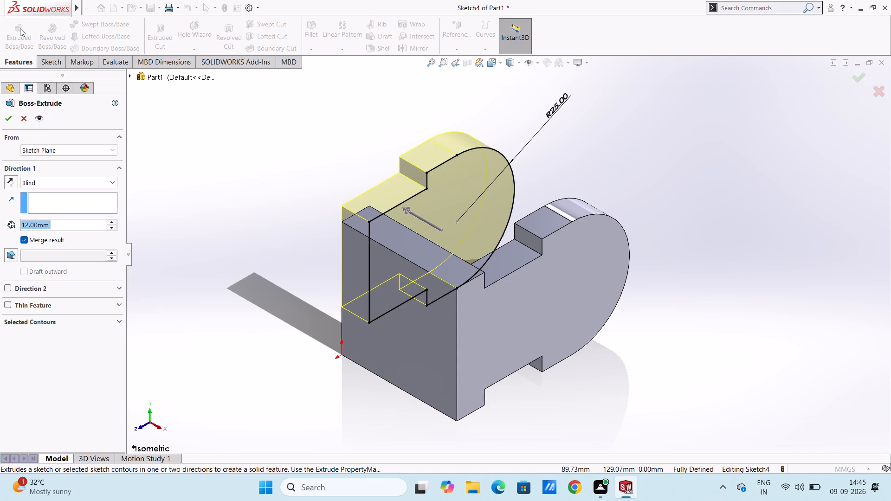
left_click(11, 187)
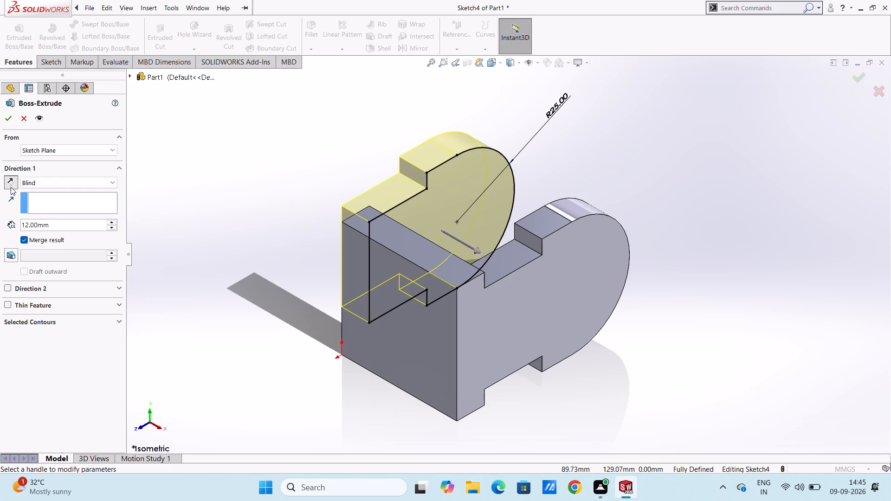
right_click(260, 215)
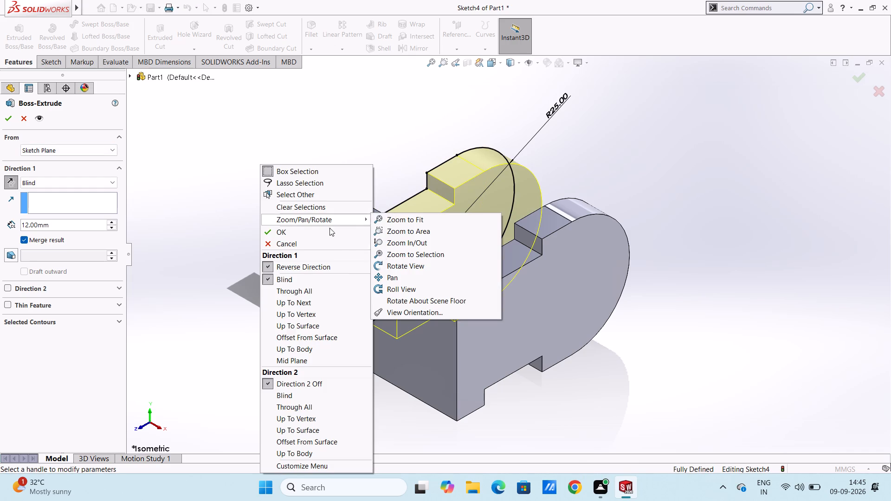
left_click(392, 267)
left_click_drag(249, 300, 281, 325)
key("Escape")
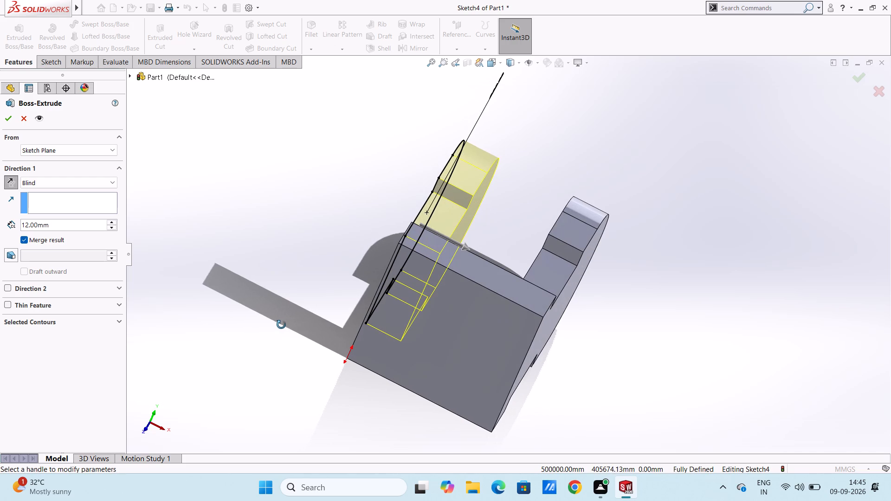
left_click(10, 117)
left_click(225, 172)
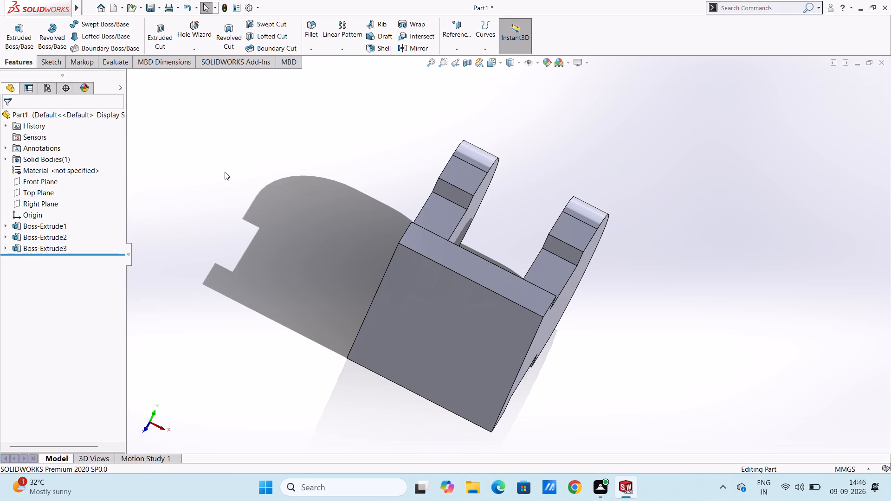
Sketch on the first plate's outer face a circle of 15 mm radius centred on the rounded end's arc centre.
key("ctrl+5")
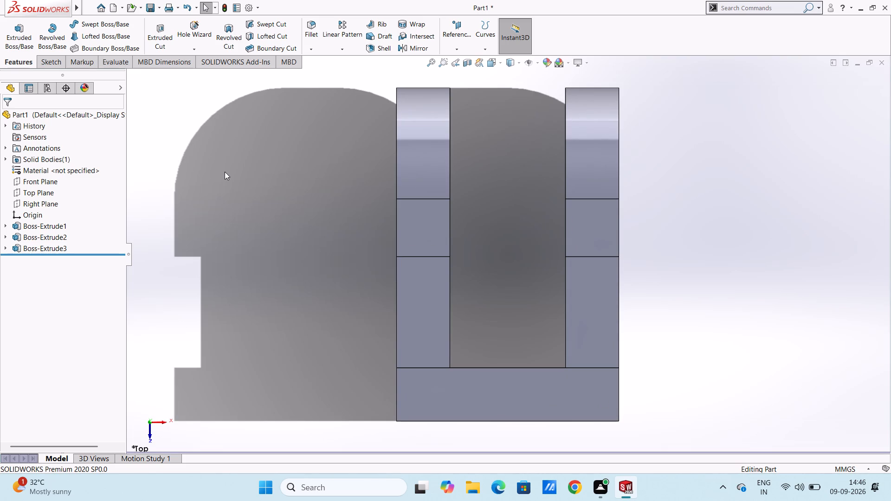
key("ctrl+1")
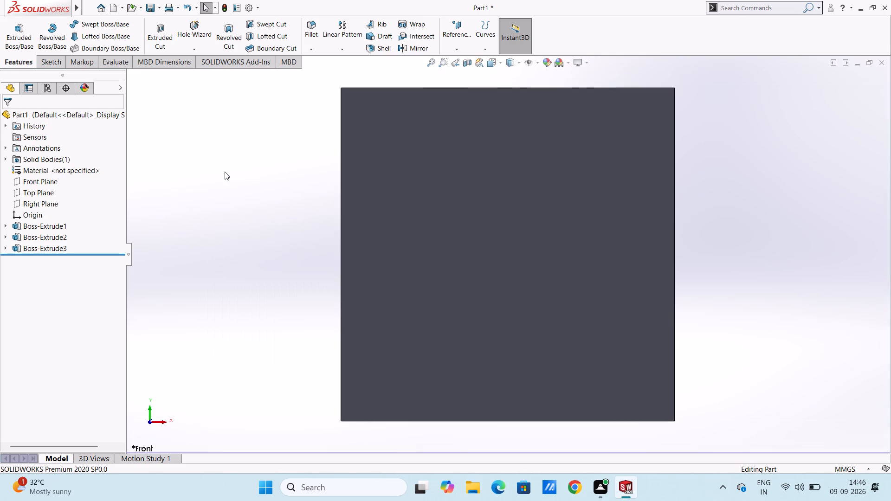
key("ctrl+3")
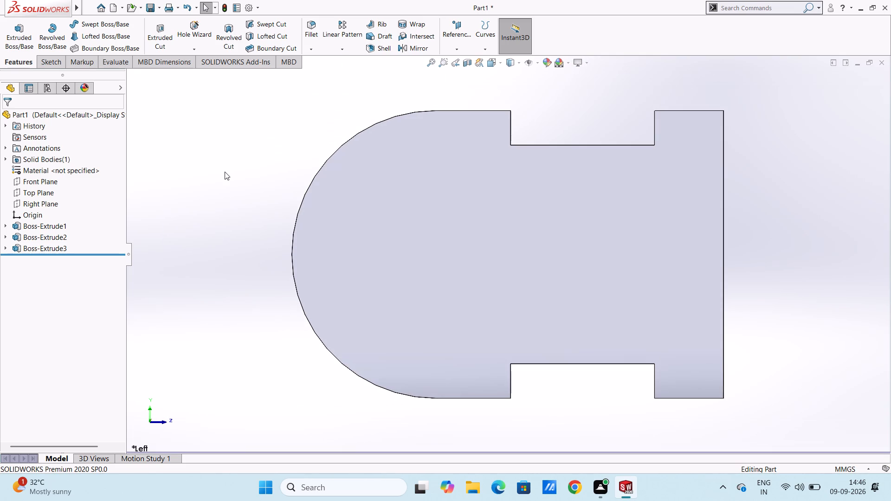
key("ctrl+4")
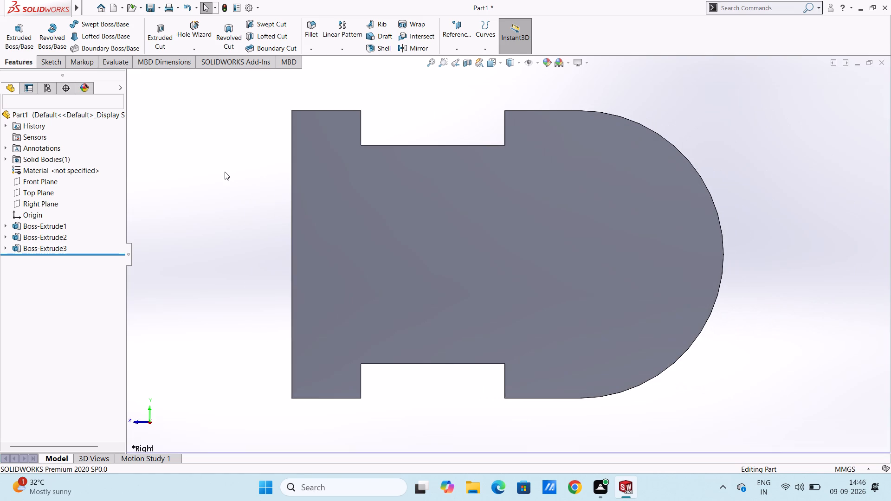
left_click(629, 233)
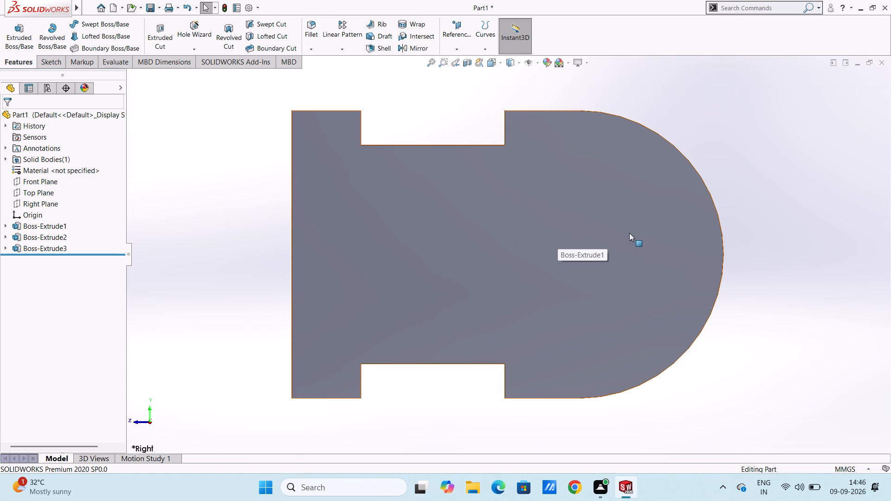
left_click(674, 208)
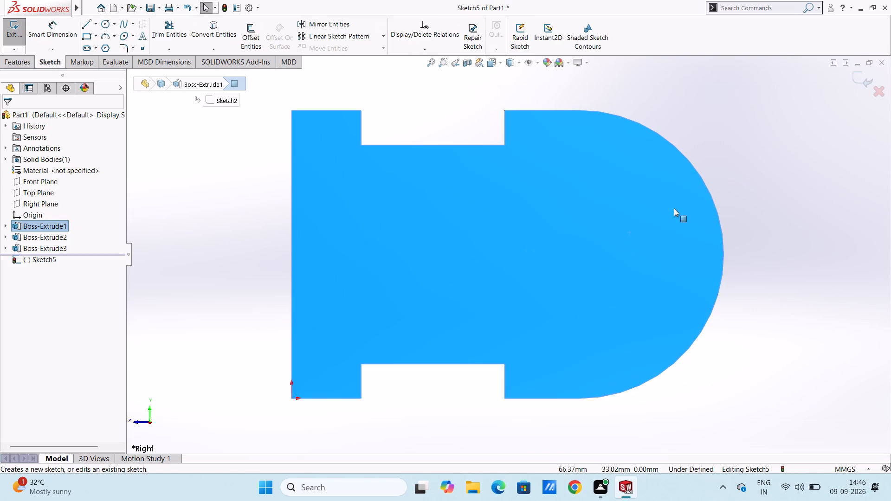
left_click(807, 137)
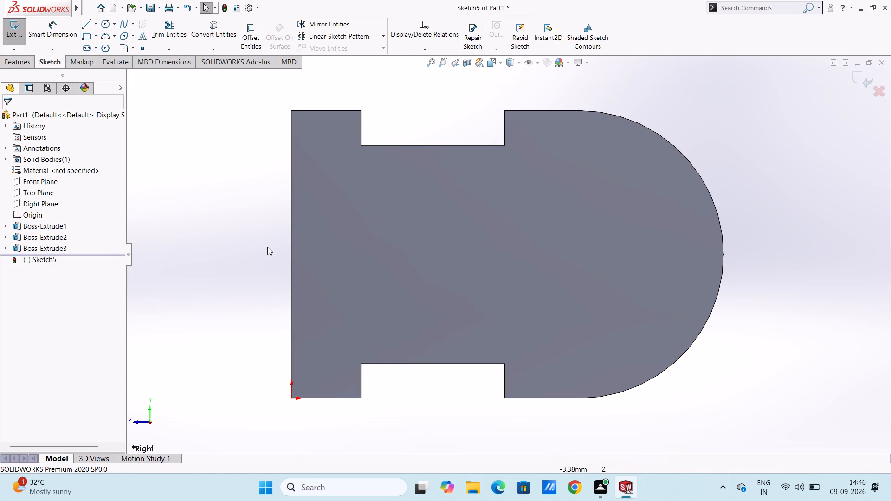
left_click(102, 23)
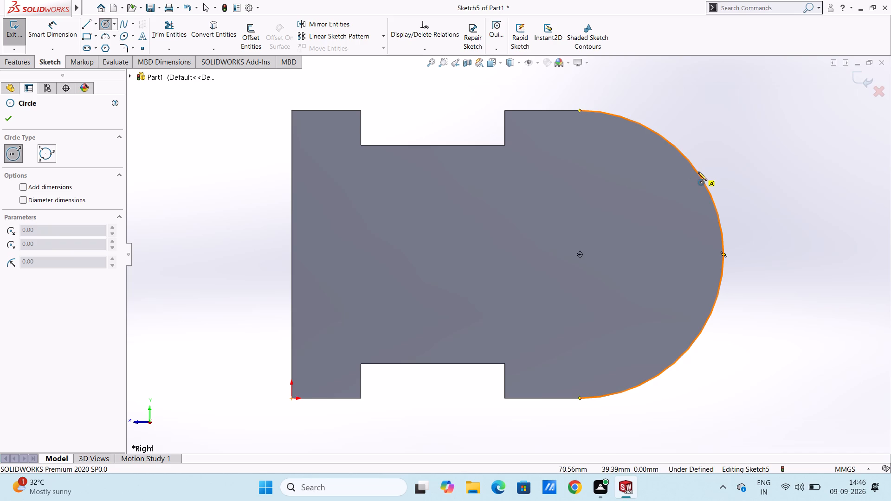
left_click(580, 255)
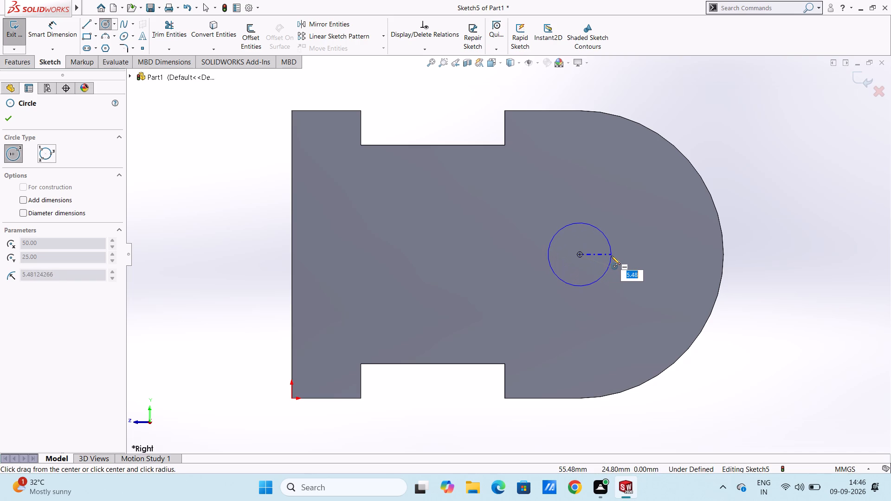
type("15")
key("Return")
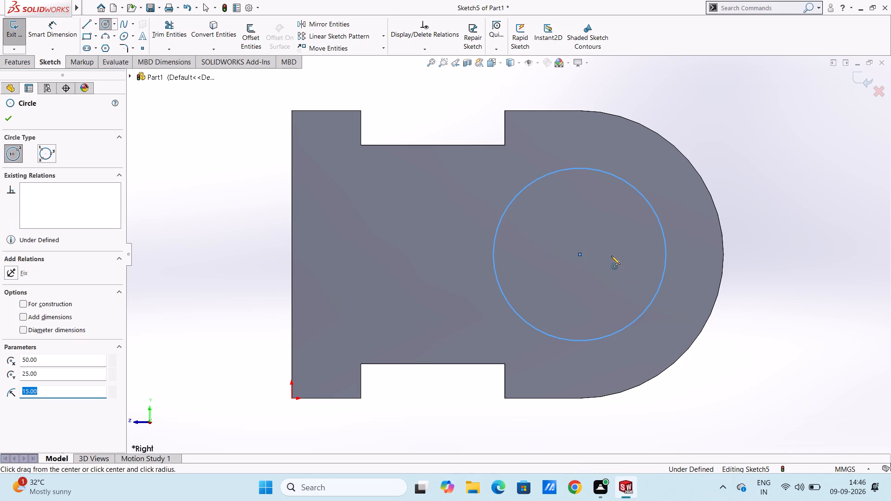
Draw a second circle of 7 mm radius concentric with the 15 mm radius circle.
left_click(581, 255)
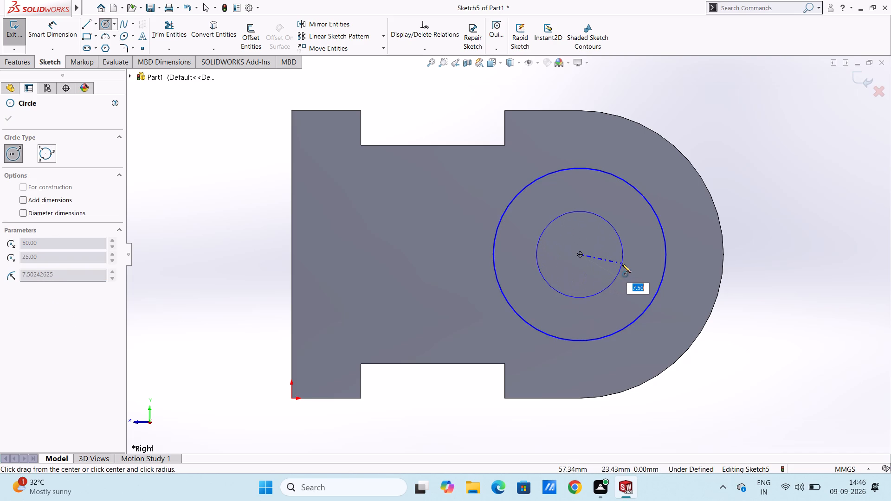
key("7")
key("Return")
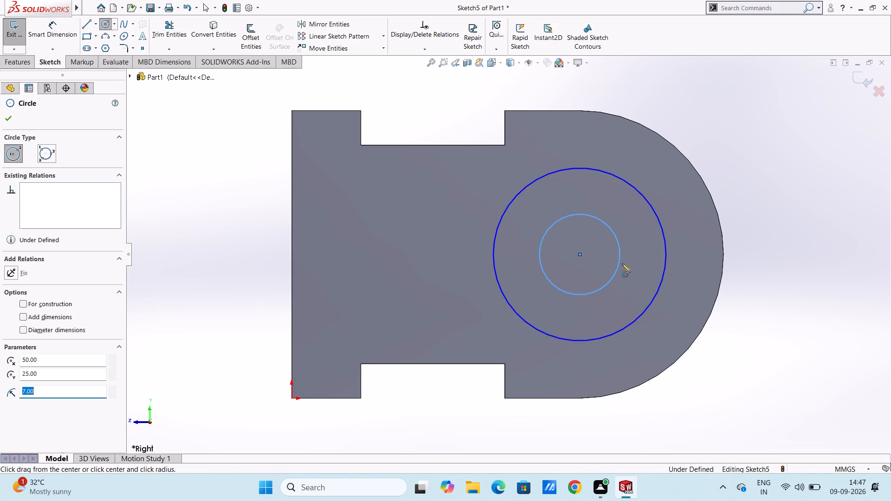
key("Escape")
key("Escape")
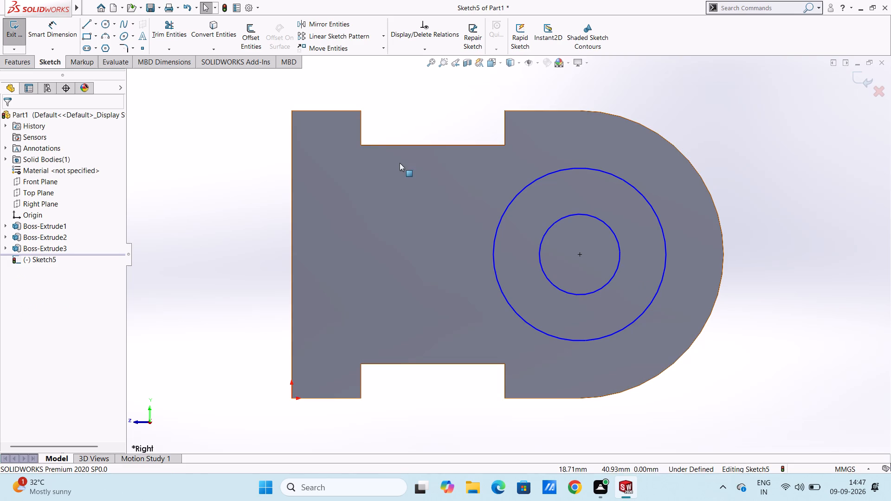
Dimension the outer circle with a 30 mm diameter and the inner circle with a 14 mm diameter, placing both above the plate.
left_click(60, 25)
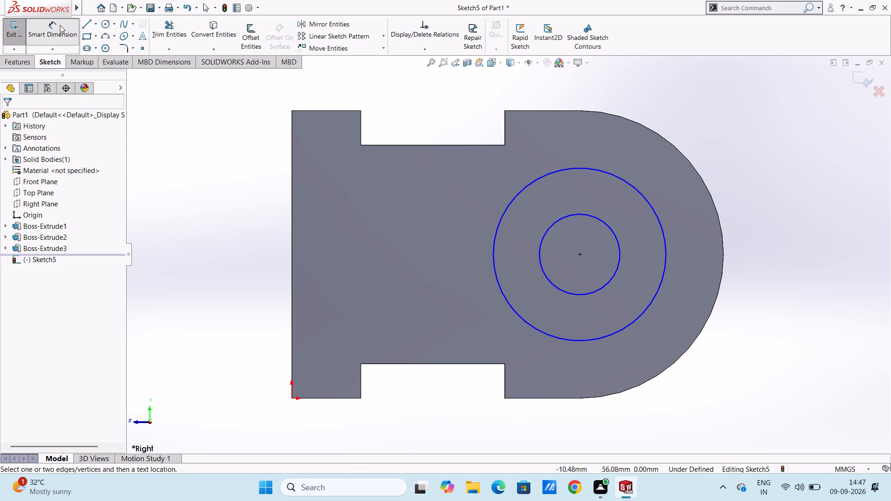
left_click(510, 206)
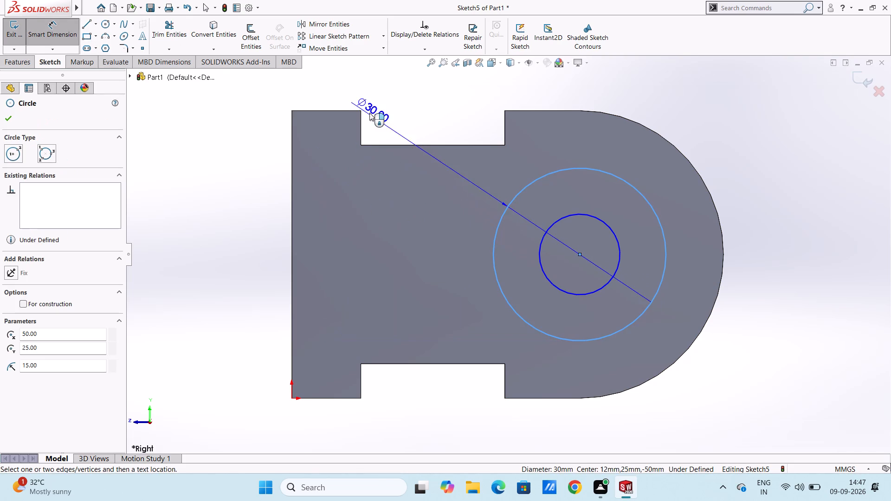
left_click(383, 91)
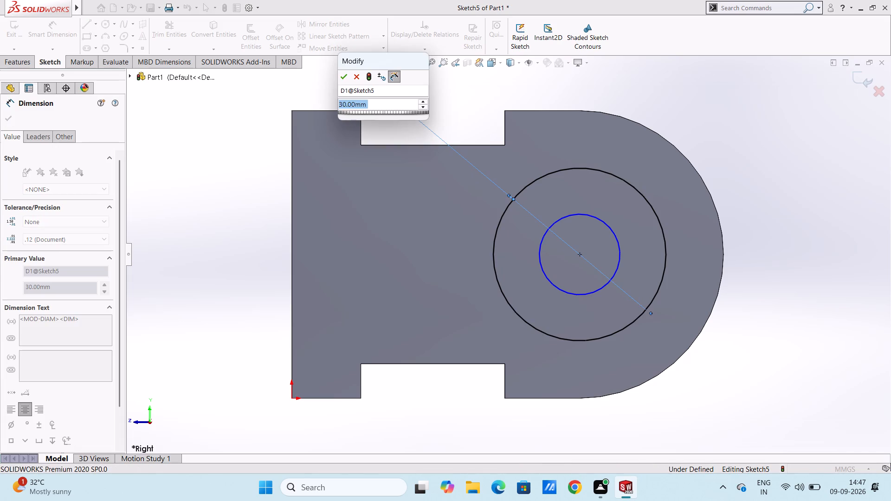
key("Return")
left_click(420, 122)
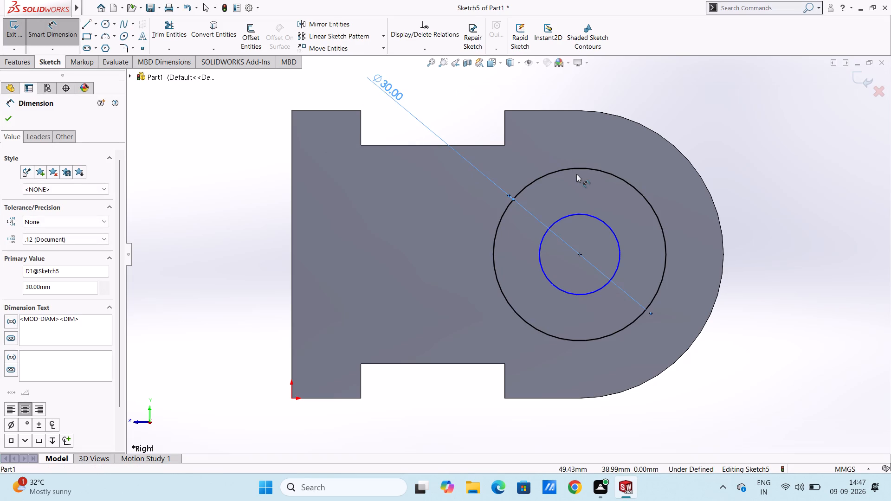
left_click(579, 213)
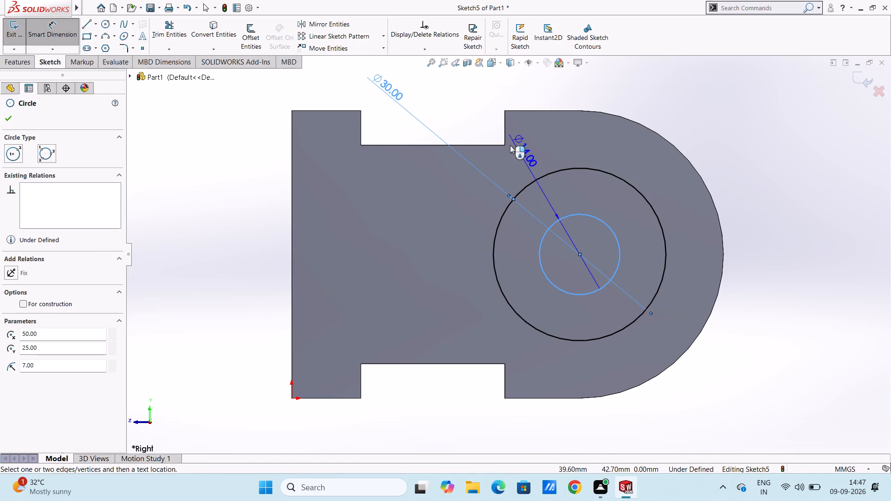
left_click(467, 103)
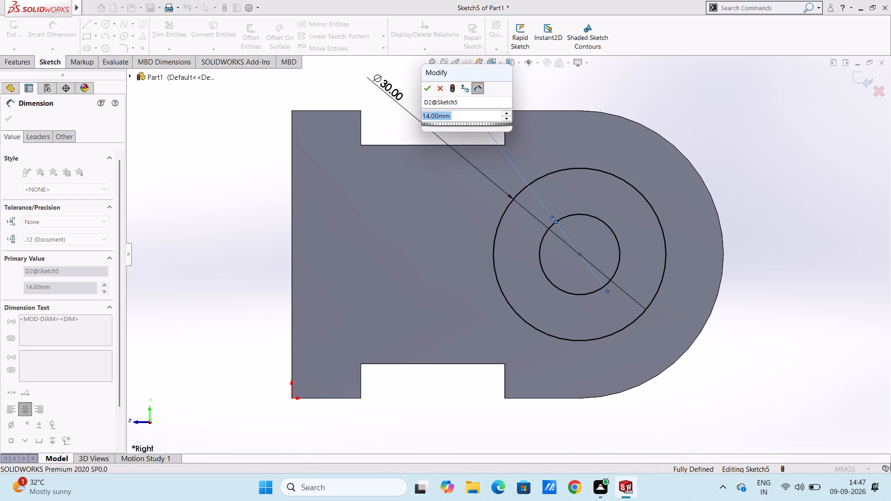
key("Return")
left_click(464, 105)
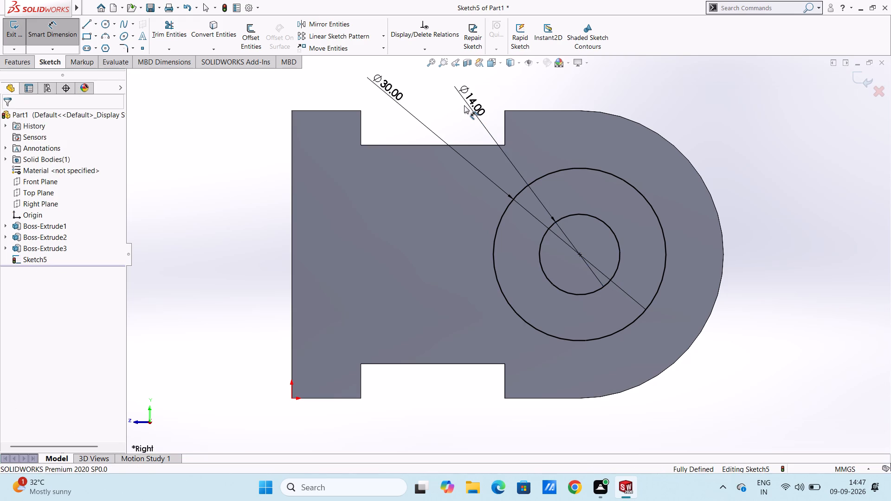
key("Escape")
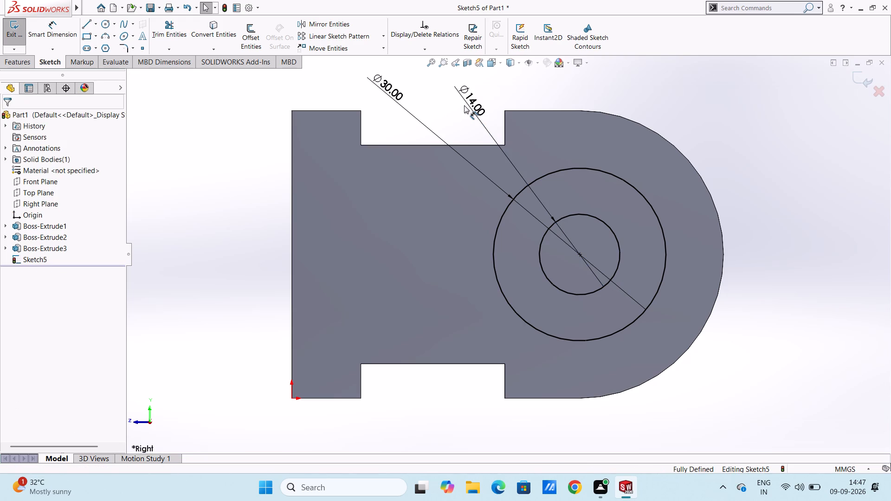
Extrude the ring between the two concentric circles 6 mm outward from the plate's outer face, merged with the body.
key("ctrl+7")
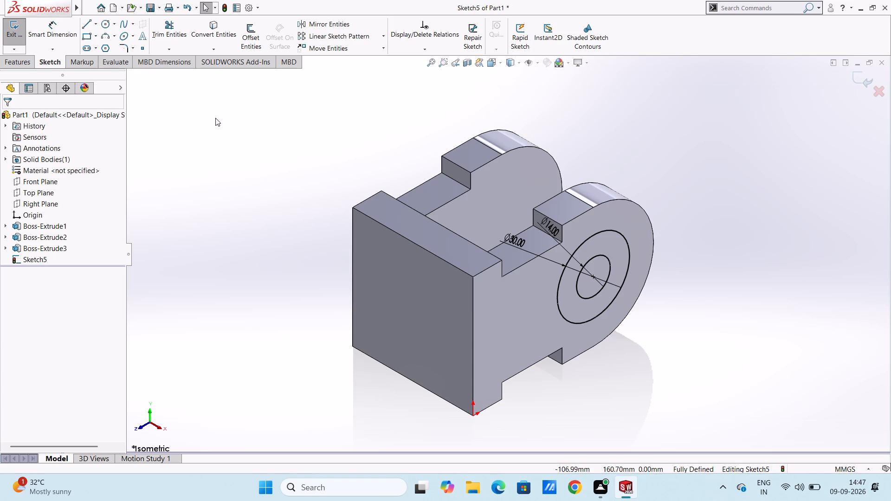
left_click(20, 61)
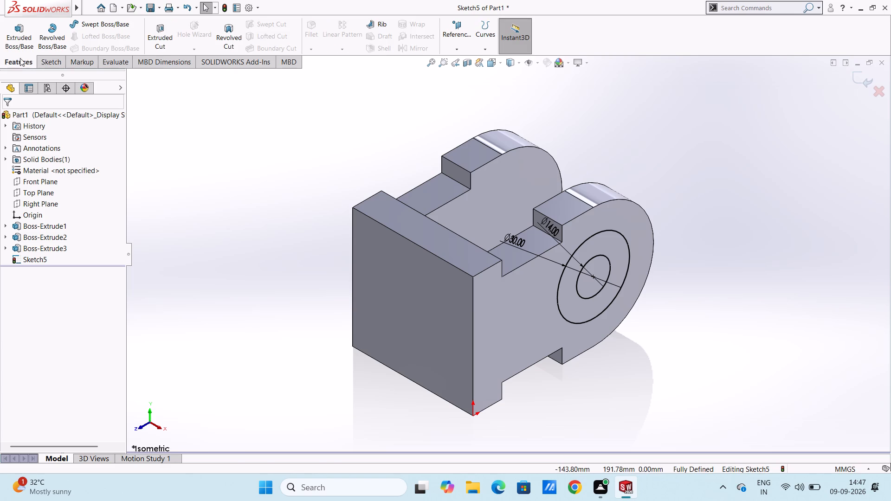
left_click(19, 37)
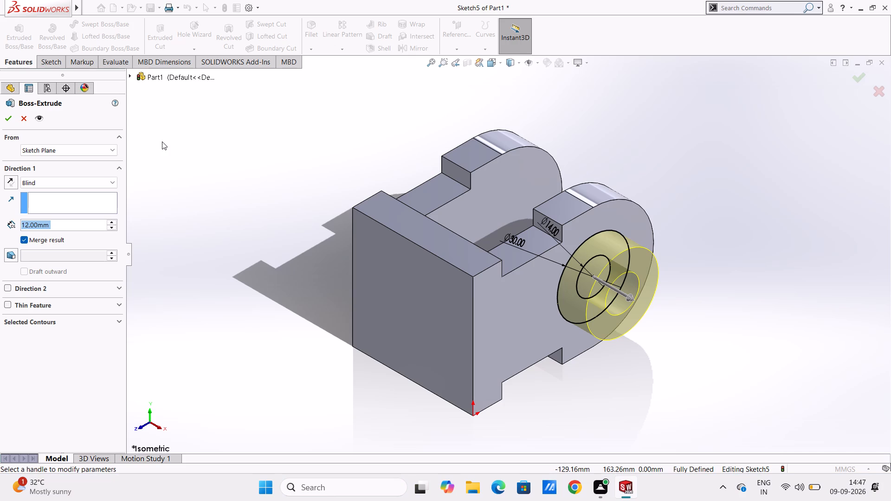
key("6")
key("Return")
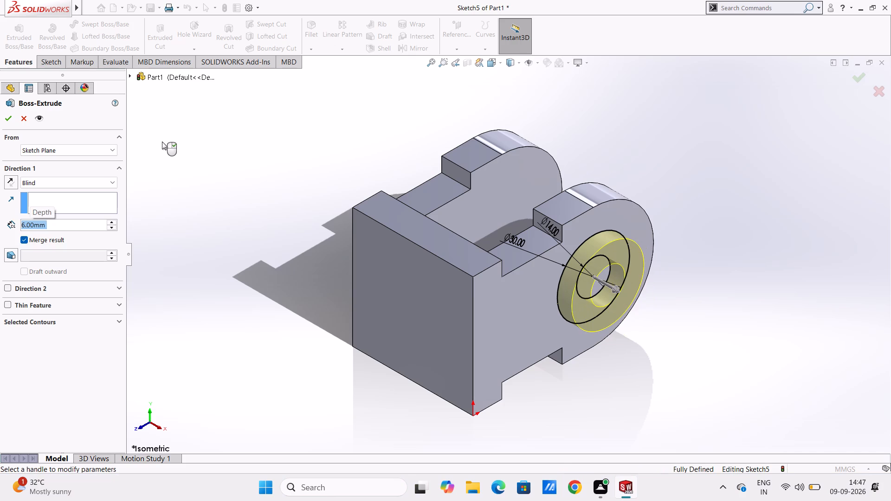
left_click(11, 118)
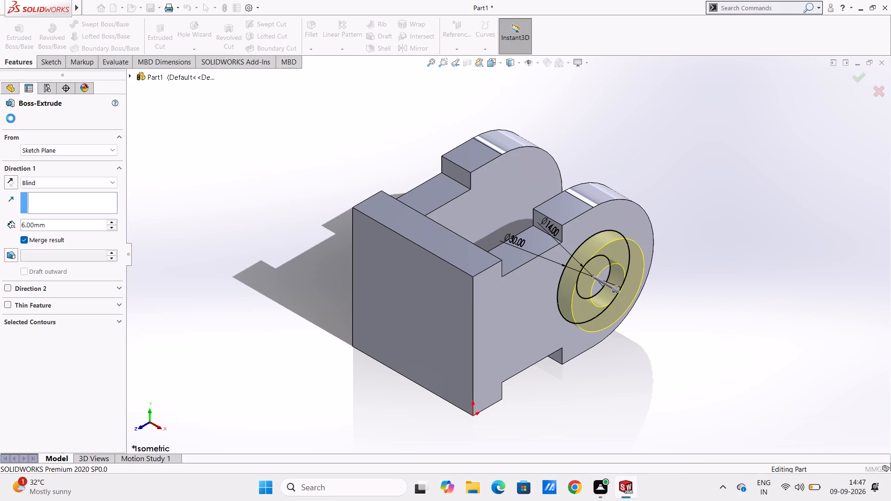
left_click(241, 154)
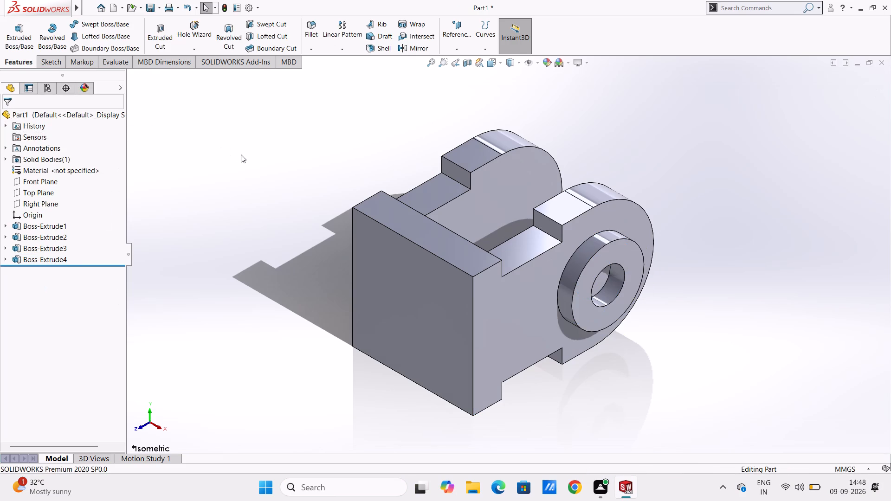
Sketch a 7 mm radius circle, concentric with the ring boss's bore, on the first plate's face exposed inside the ring.
key("ctrl+3")
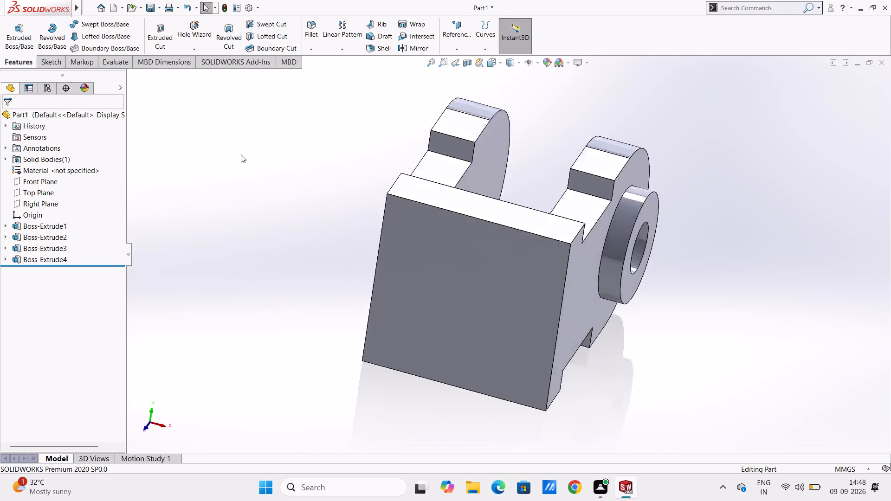
key("ctrl+4")
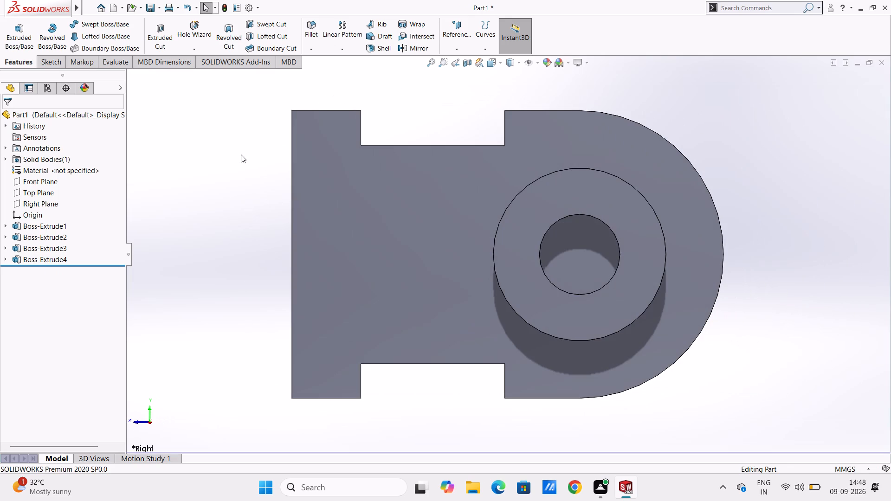
left_click(583, 259)
left_click(626, 231)
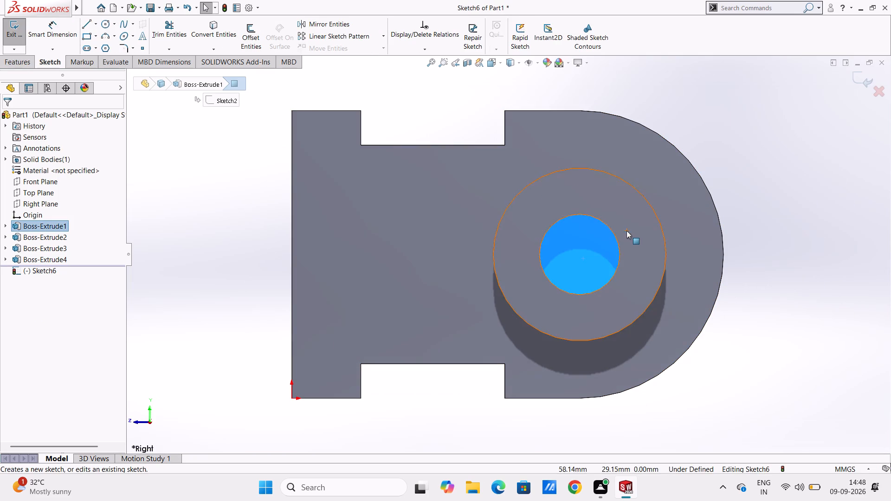
left_click(743, 138)
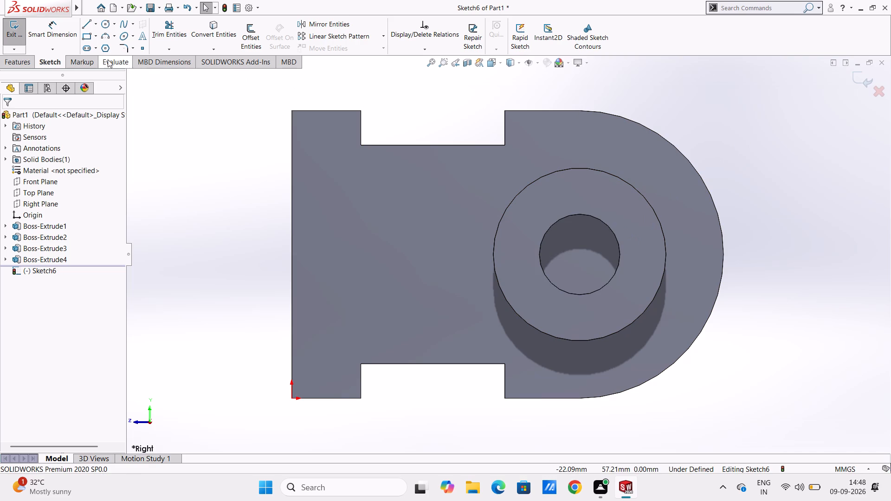
left_click(103, 25)
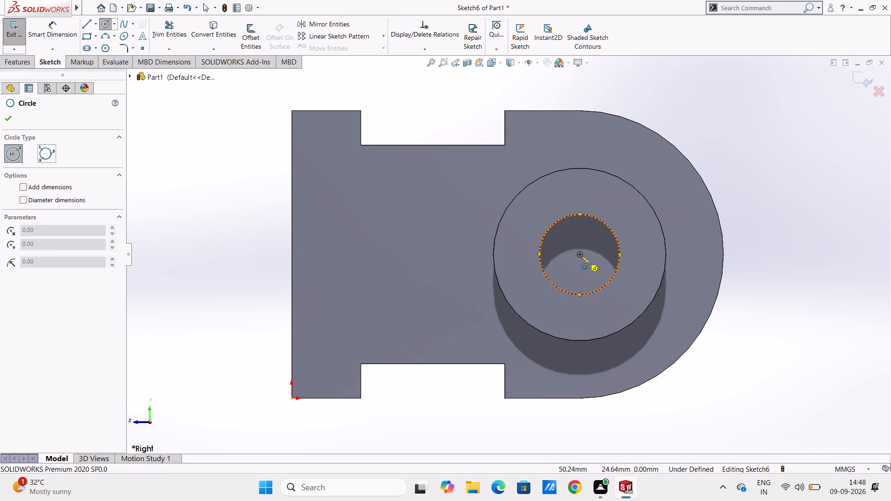
left_click(579, 255)
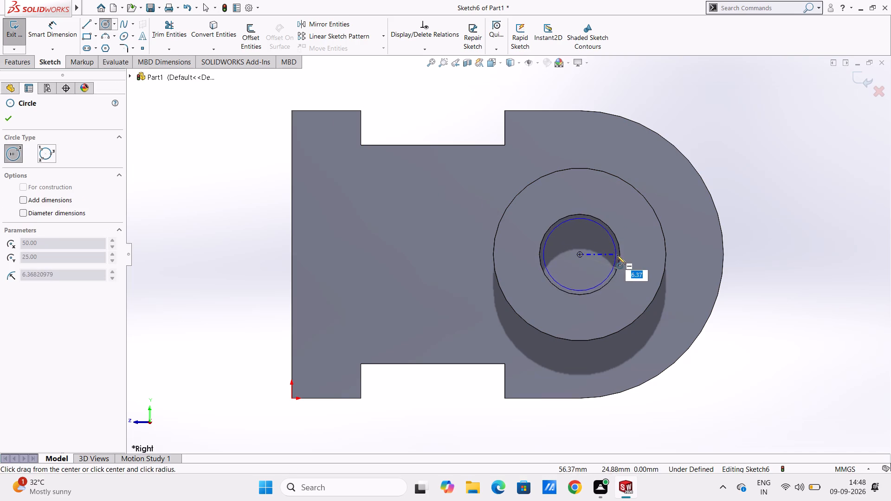
key("Return")
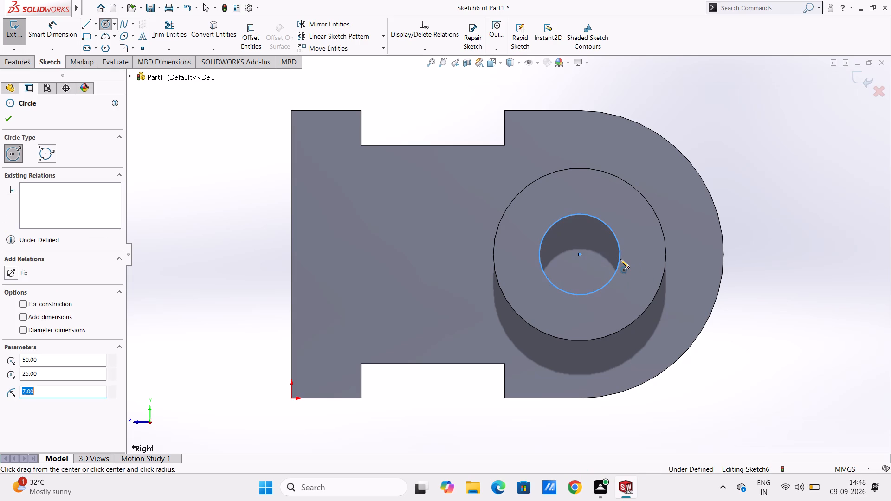
key("Escape")
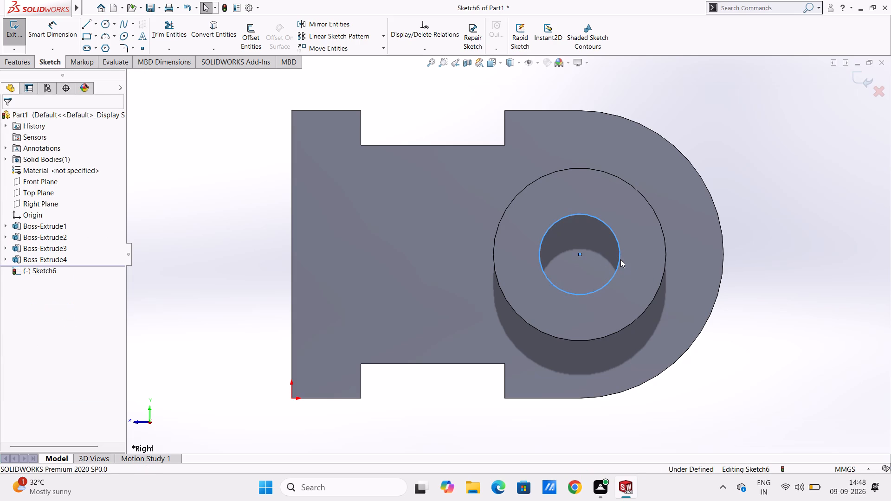
Dimension the circle with a 14 mm diameter, placing the dimension above the plate's upper notch.
left_click(64, 26)
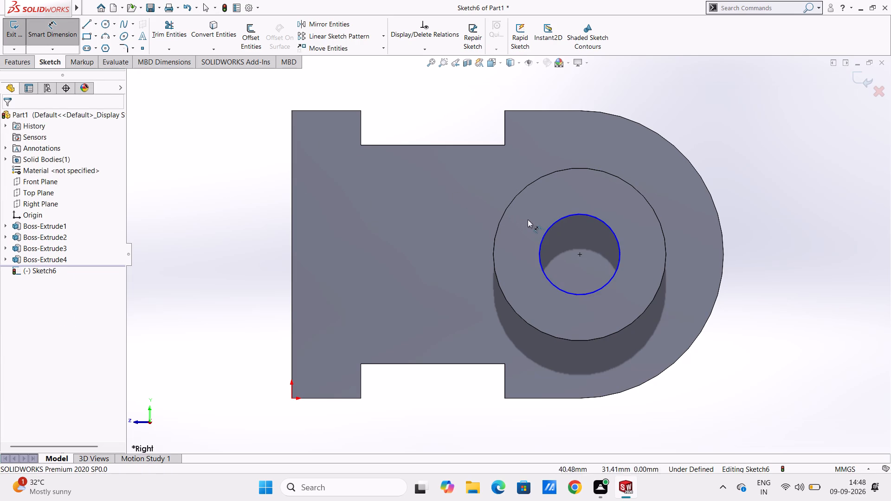
left_click(551, 229)
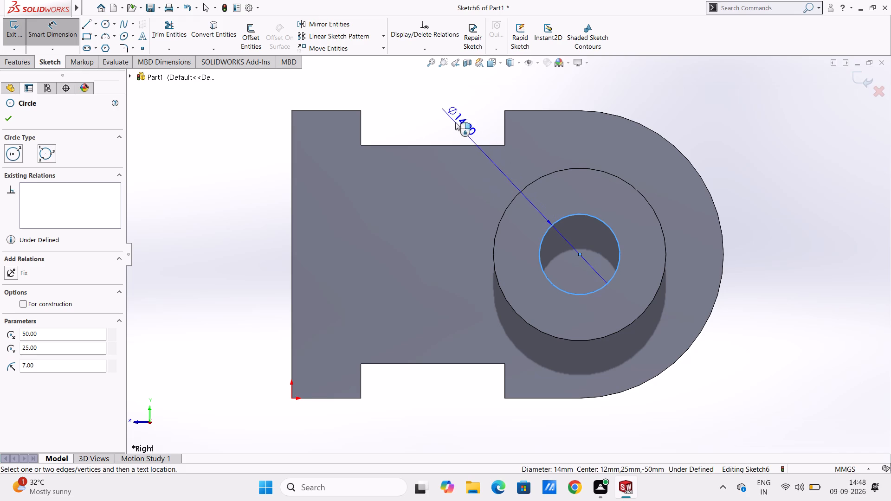
left_click(461, 111)
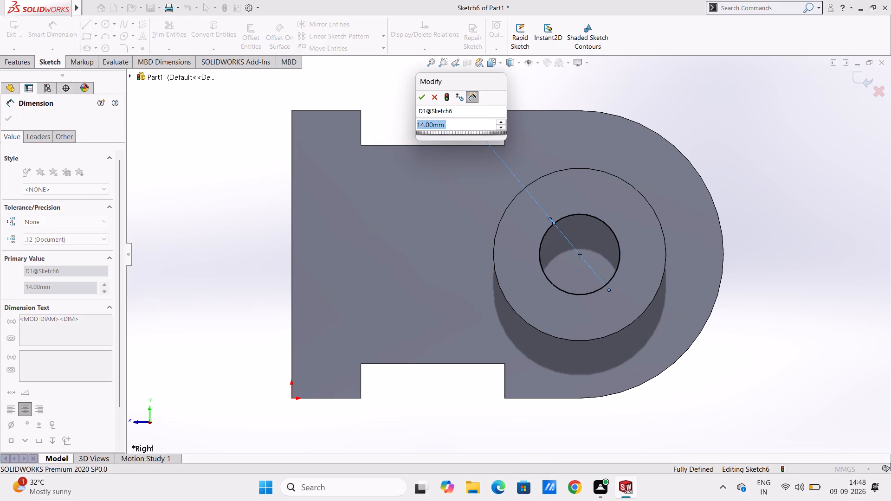
key("Return")
key("Escape")
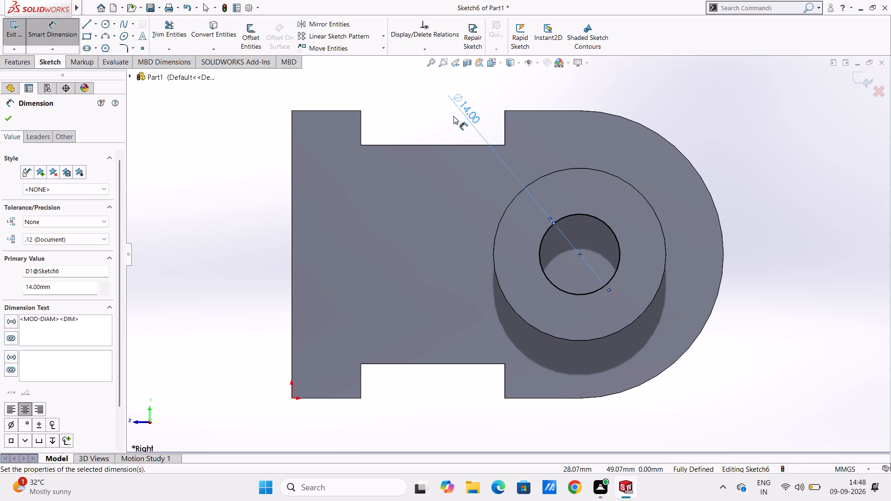
Cut-extrude the 14 mm circle with a Blind depth of 62 mm through both plates.
key("ctrl+7")
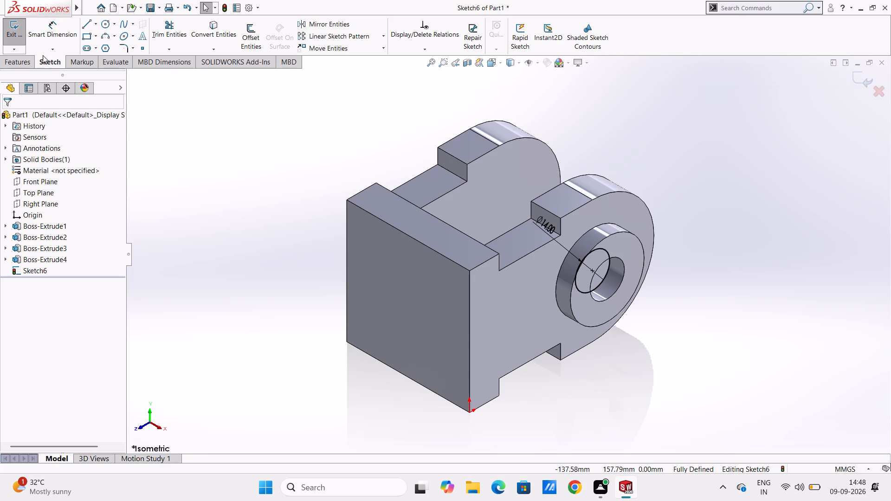
left_click(26, 63)
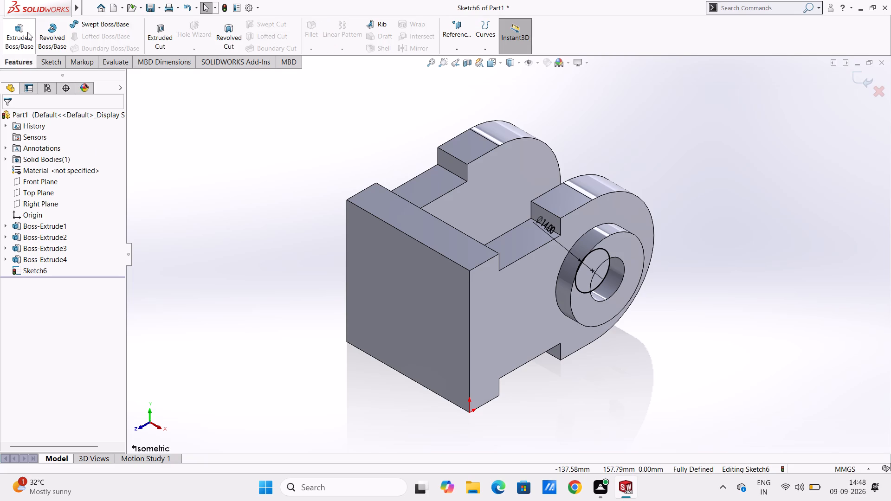
left_click(164, 33)
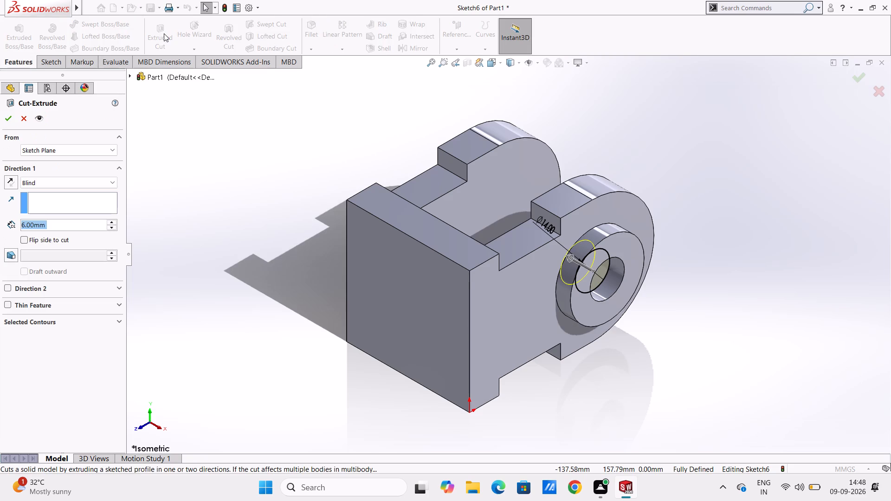
left_click(112, 185)
left_click(97, 202)
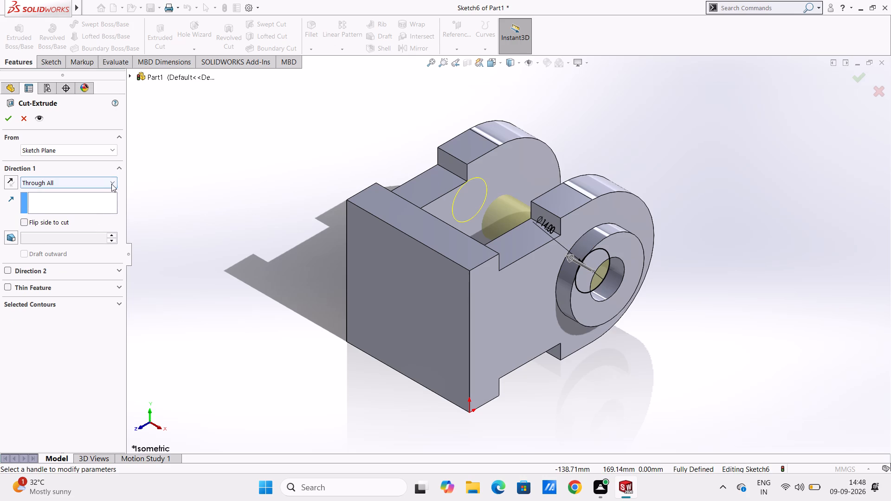
left_click(112, 184)
left_click(99, 192)
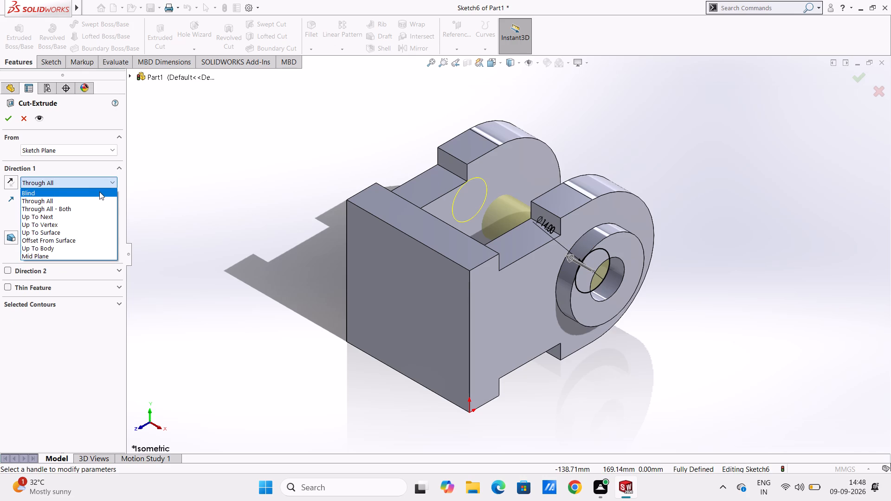
type("62")
key("Return")
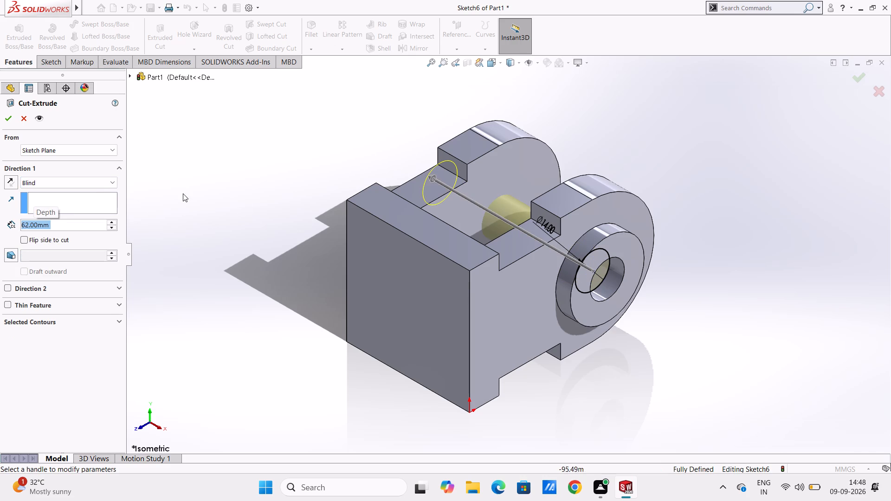
left_click(8, 119)
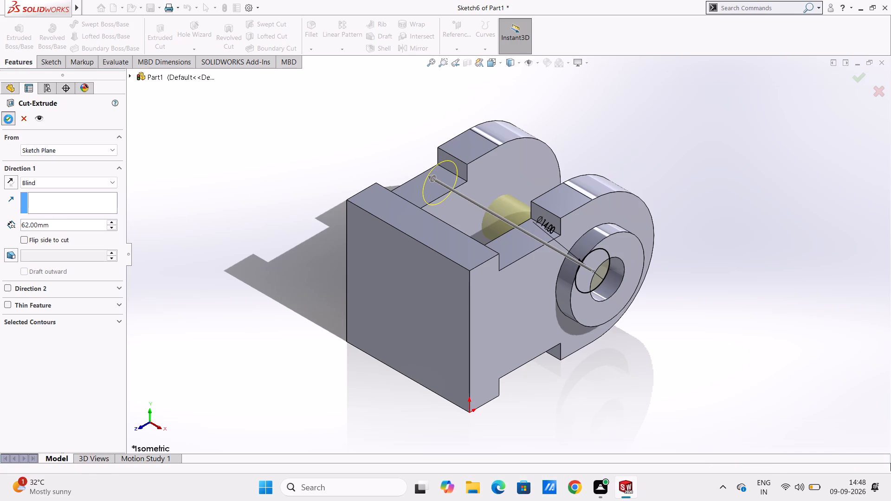
left_click(280, 140)
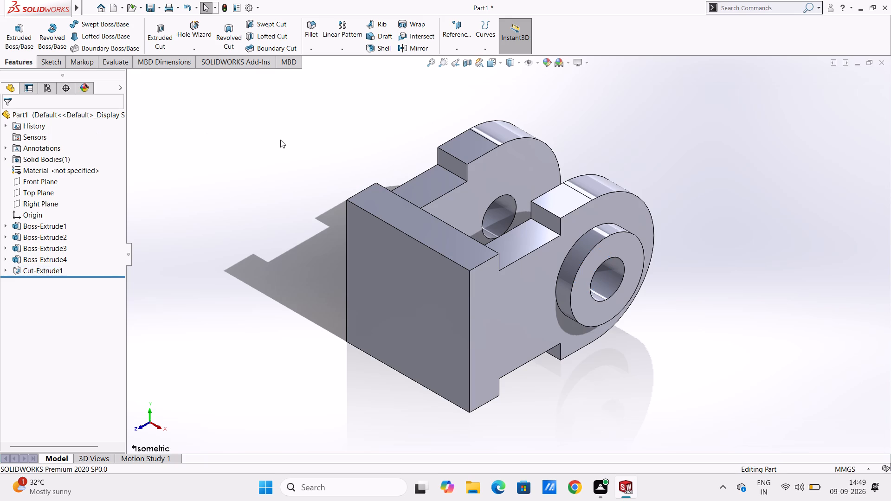
Sketch on the second plate's outer face a circle of 15 mm radius centred on the hole.
key("ctrl+2")
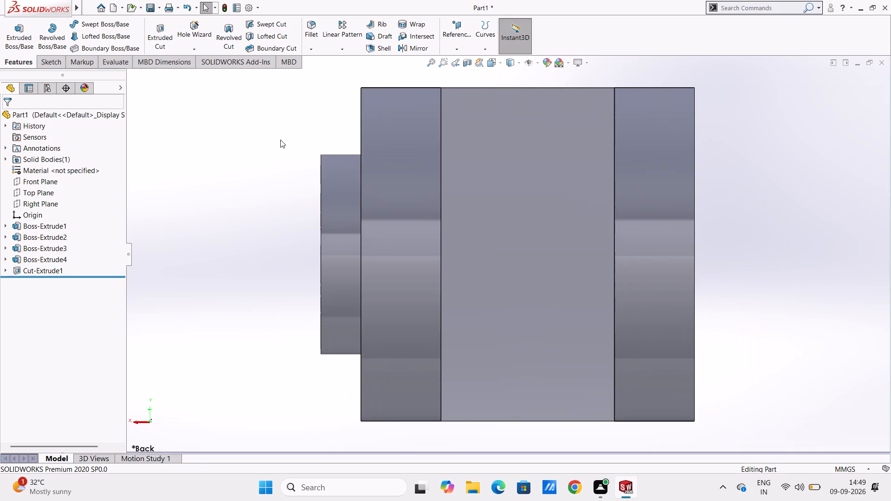
key("ctrl+4")
key("ctrl+3")
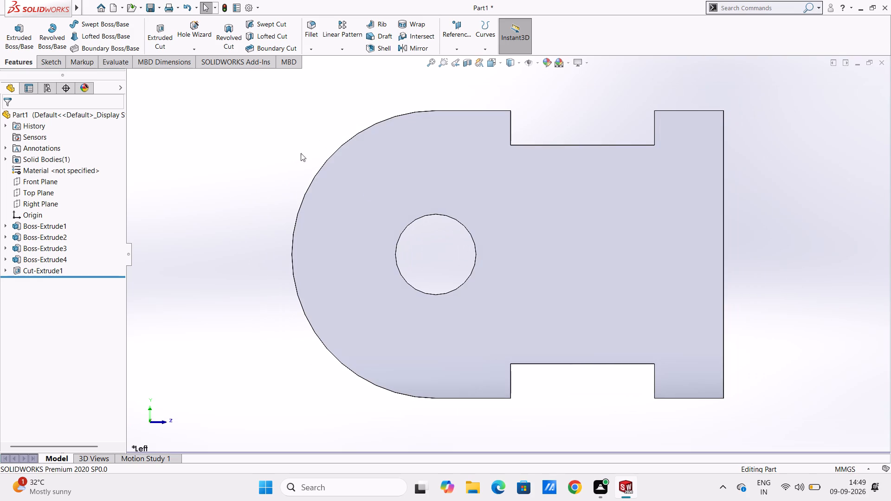
left_click(381, 185)
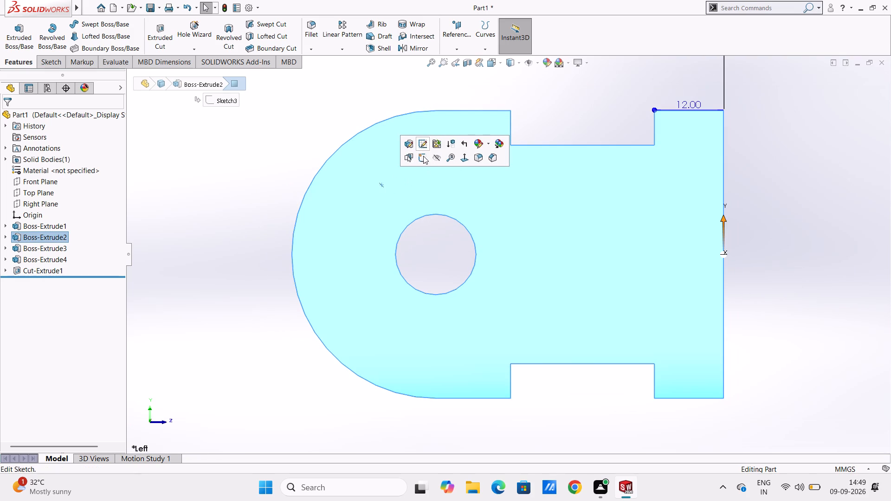
left_click(422, 156)
left_click(223, 107)
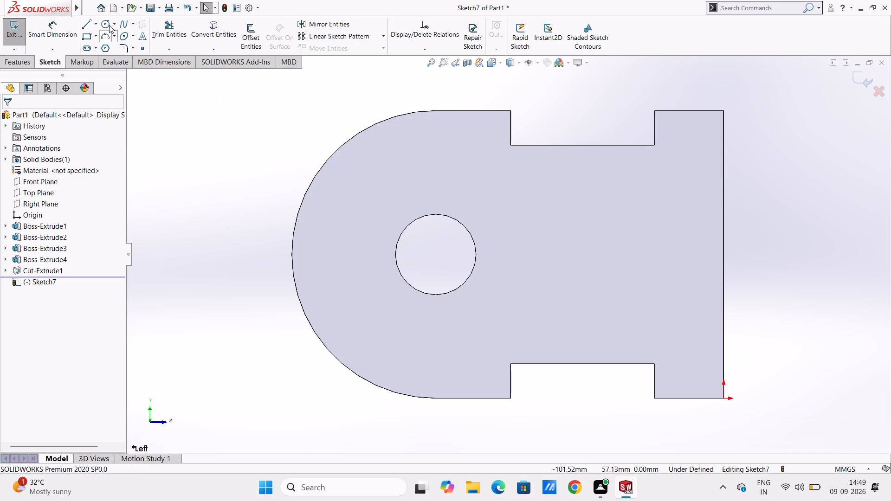
left_click(107, 26)
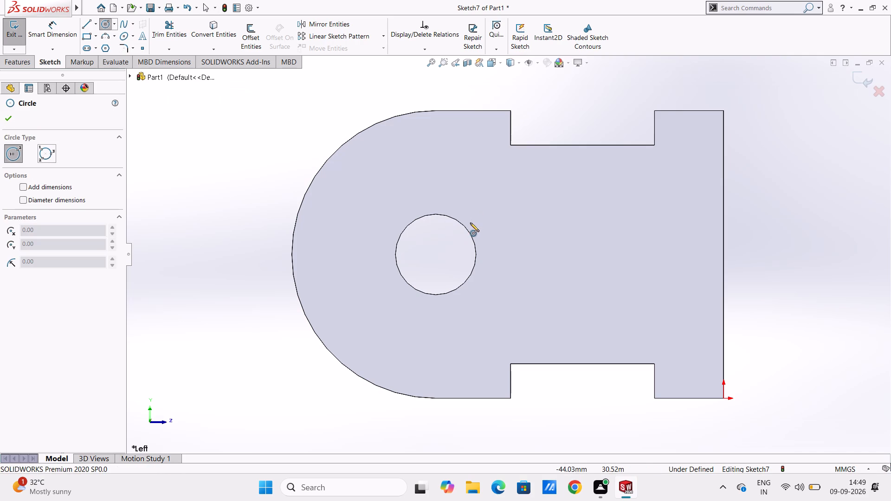
left_click(436, 254)
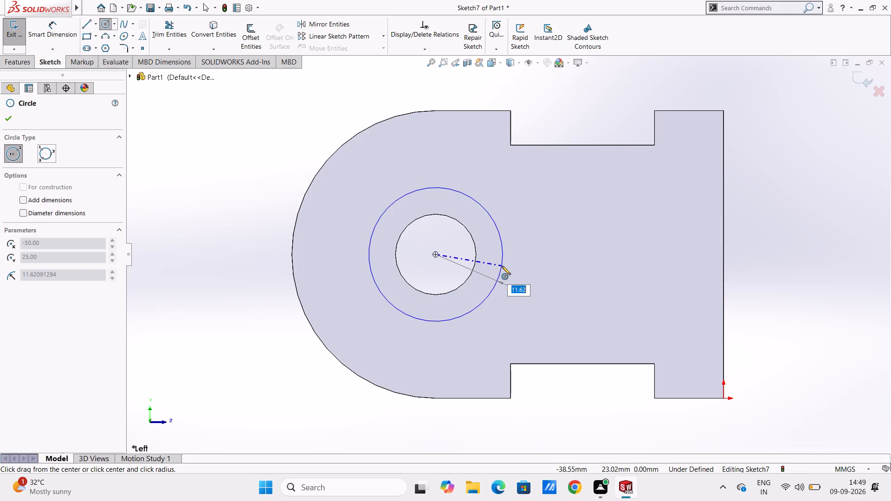
type("15")
key("Return")
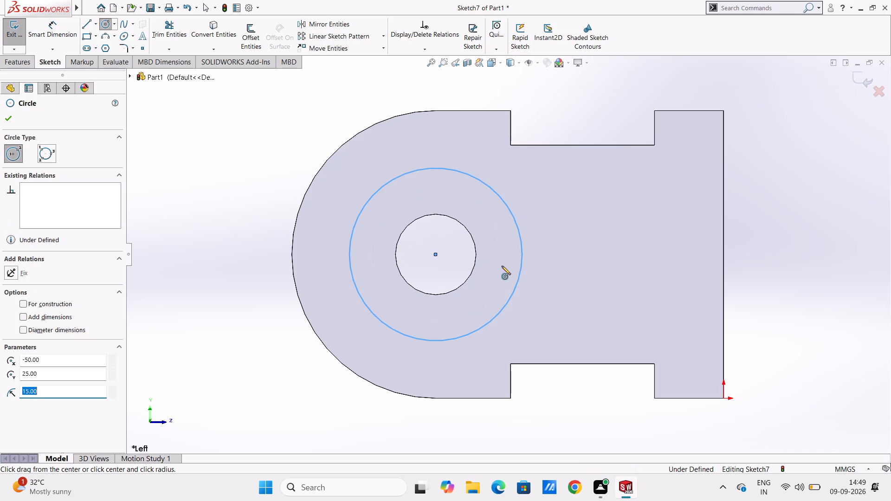
Draw a second circle of 7 mm radius concentric with the 15 mm radius circle.
left_click(434, 254)
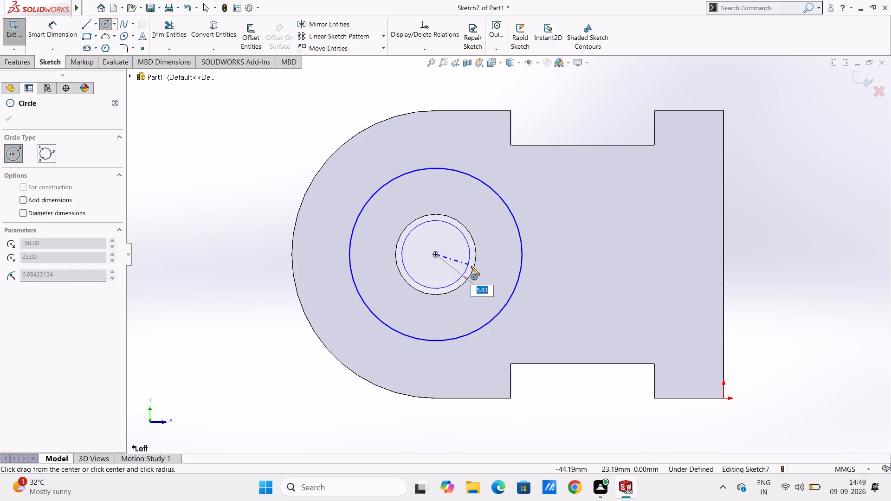
key("Return")
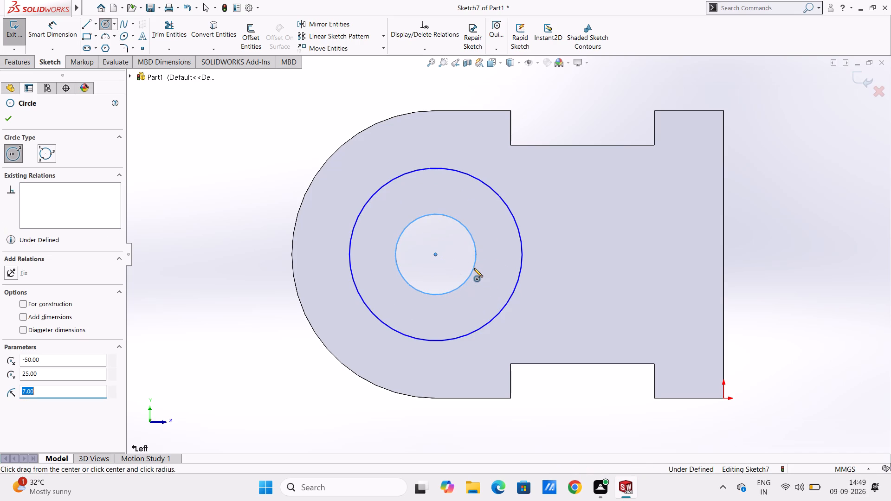
key("Escape")
key("Escape")
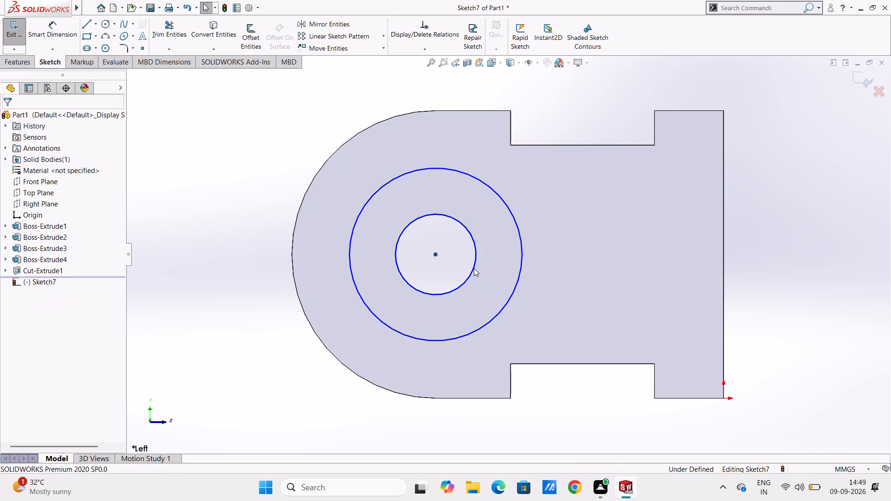
Dimension the two concentric circles with diameters of 30 mm and 14 mm, placing both dimensions outside the plate's rounded end.
left_click(59, 27)
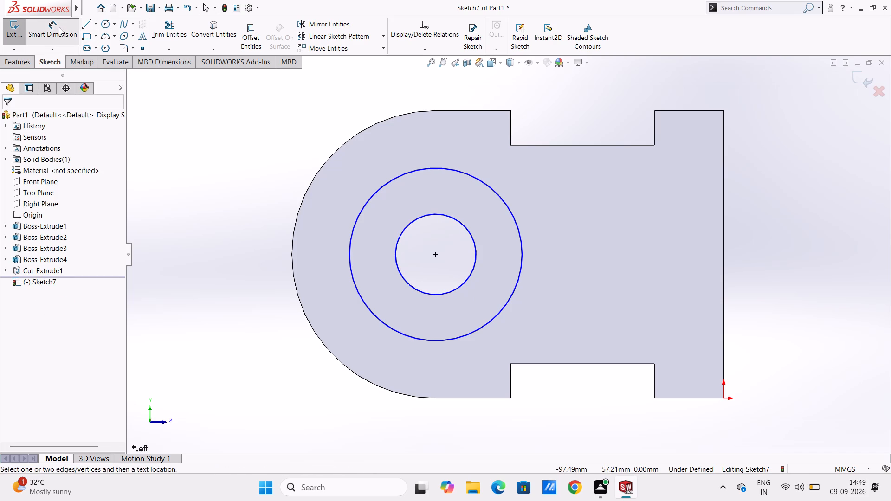
left_click(378, 192)
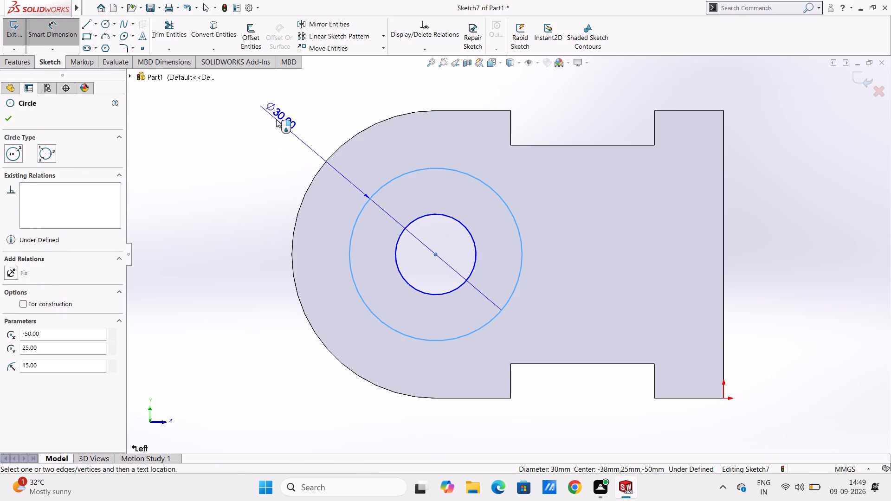
left_click(276, 119)
key("Return")
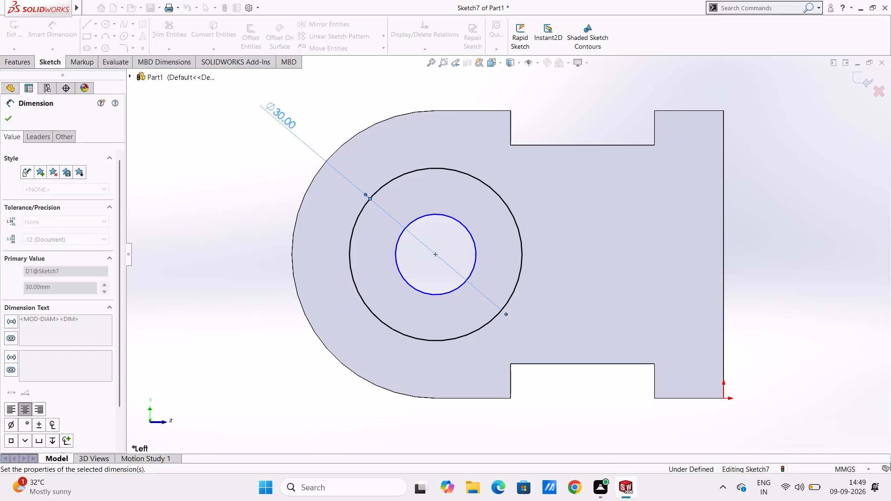
left_click(277, 135)
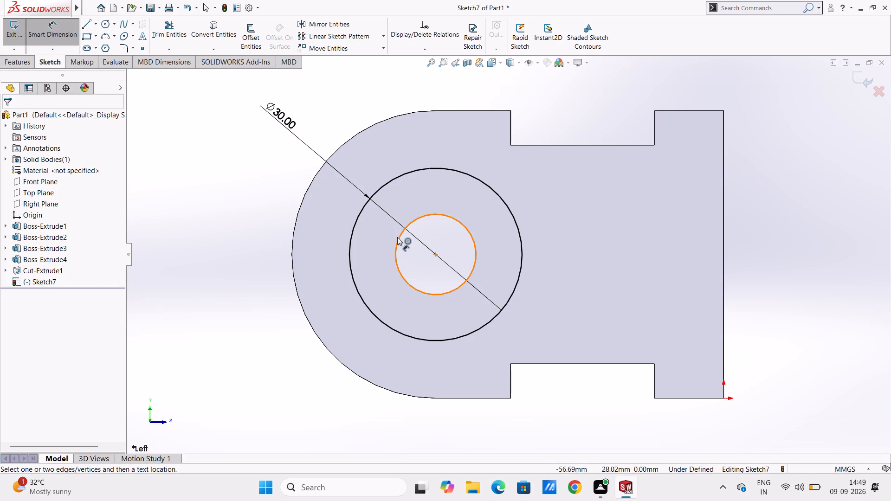
left_click(397, 237)
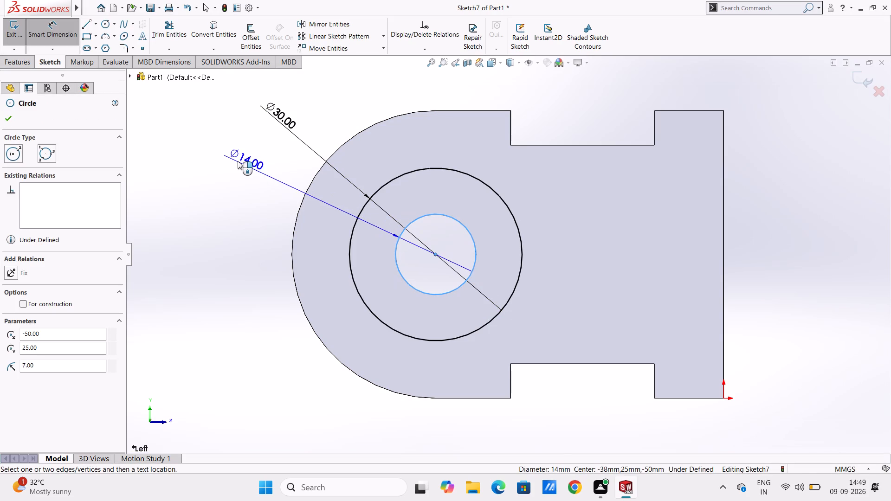
left_click(250, 137)
key("Return")
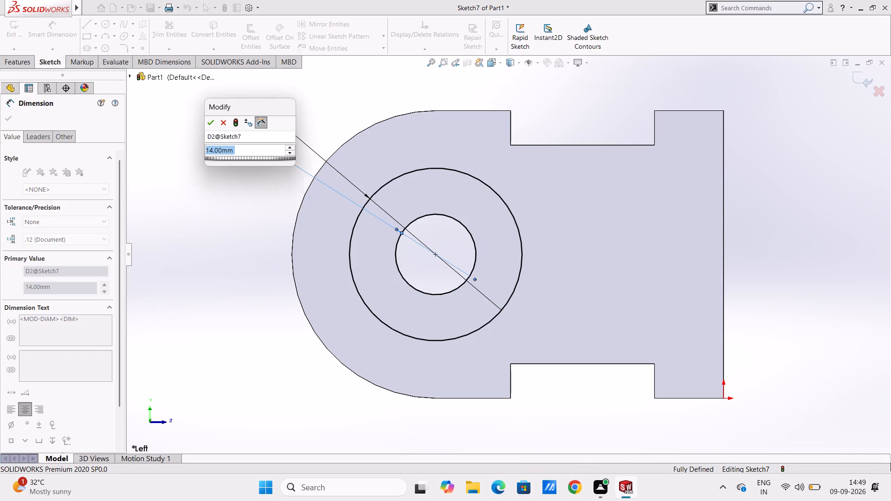
left_click(261, 176)
key("Escape")
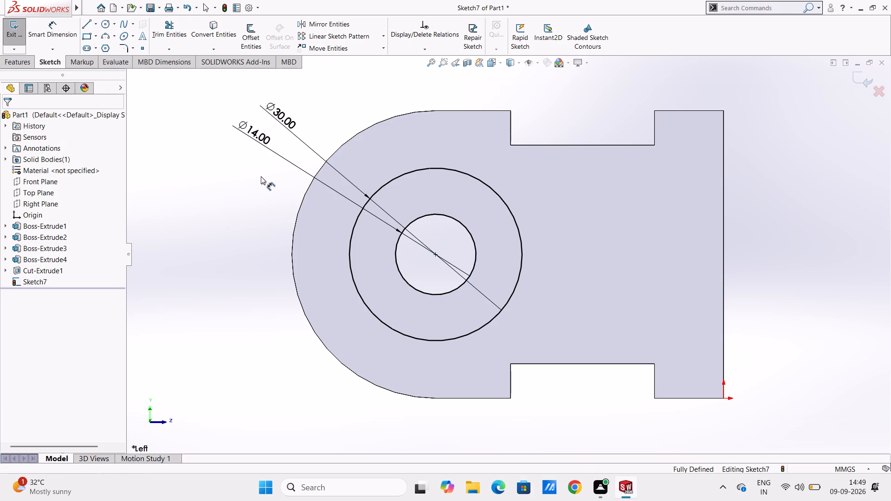
Extrude the ring between the two circles outward from the plate with a Blind depth of 6 mm, merging the result.
key("ctrl+7")
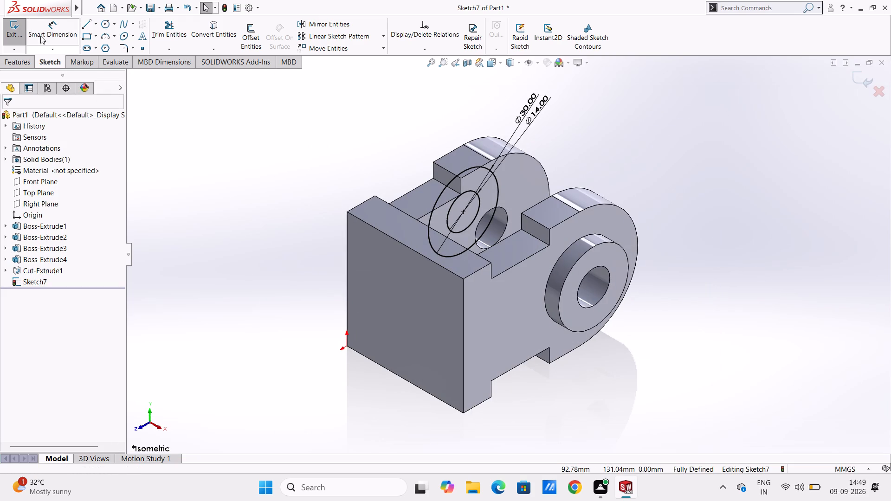
left_click(15, 60)
left_click(21, 31)
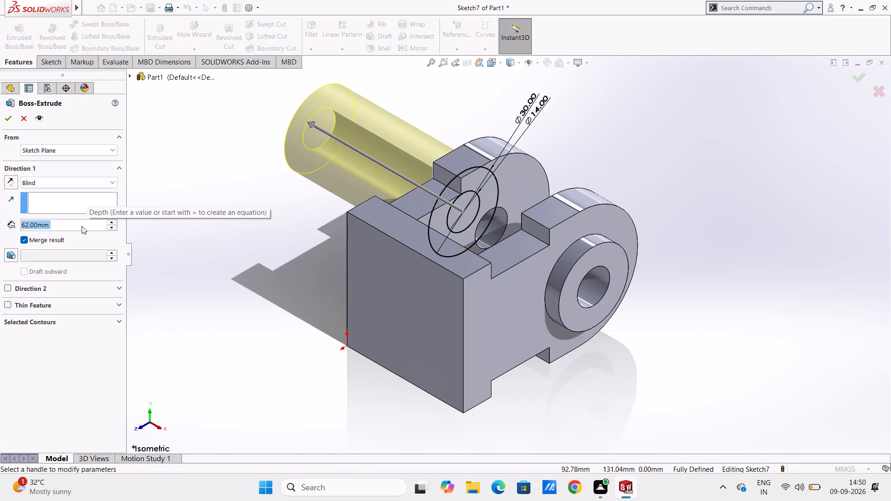
key("6")
key("Return")
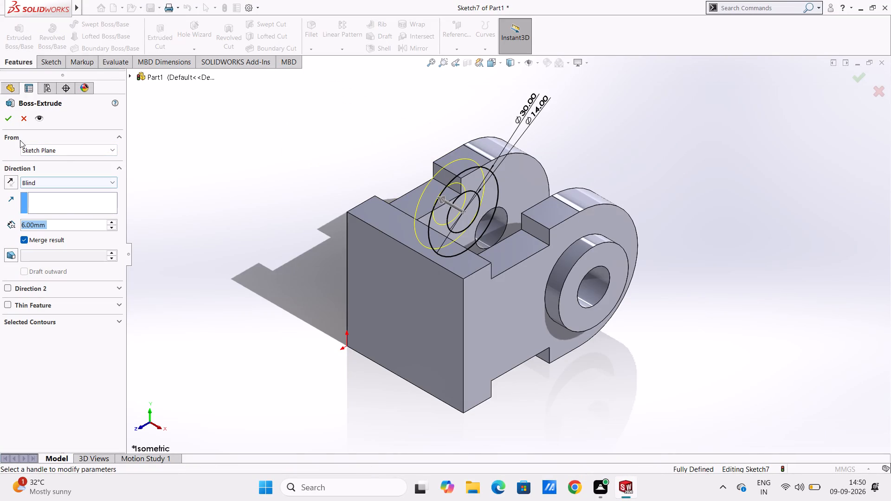
left_click(9, 122)
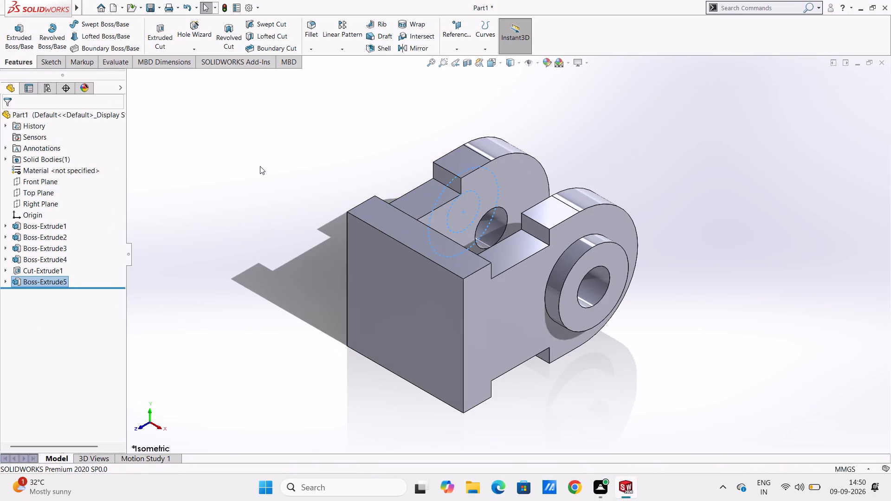
left_click(260, 166)
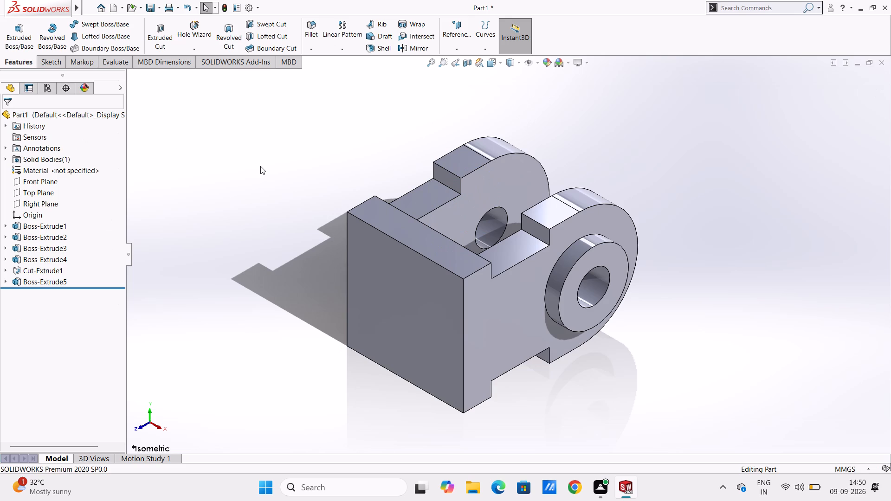
Start a new sketch on the outer square face of the flange.
key("ctrl+2")
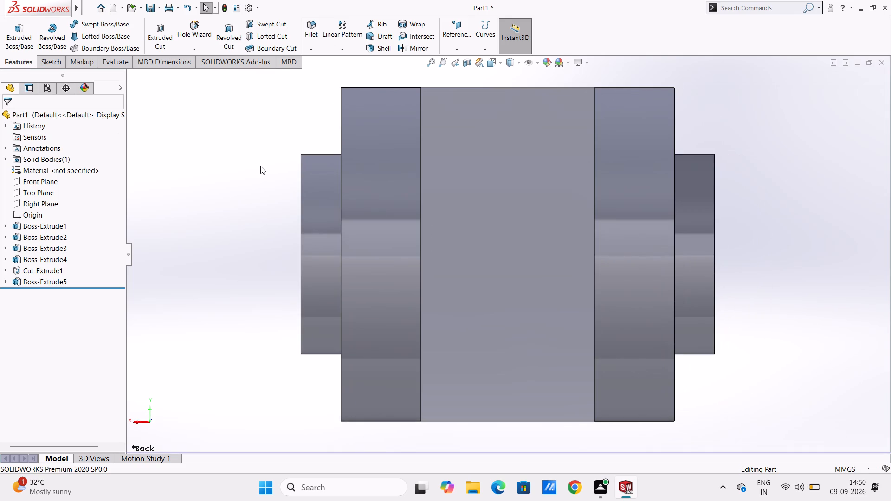
key("ctrl+4")
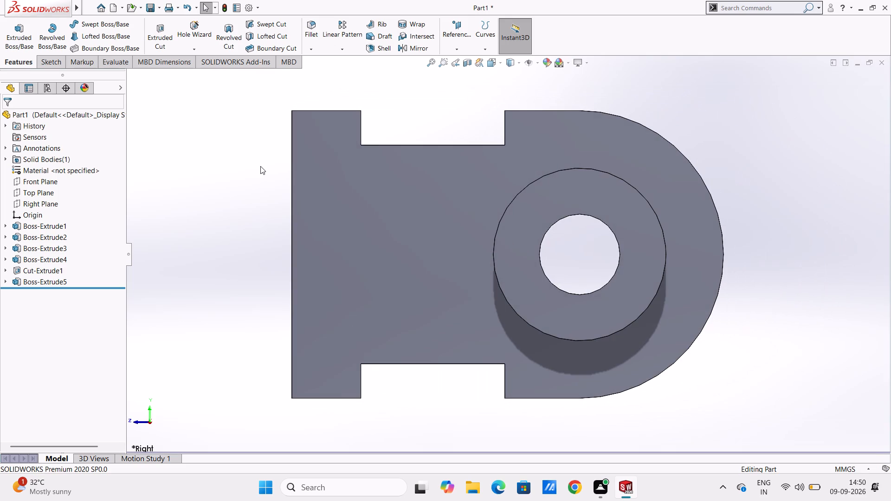
key("ctrl+3")
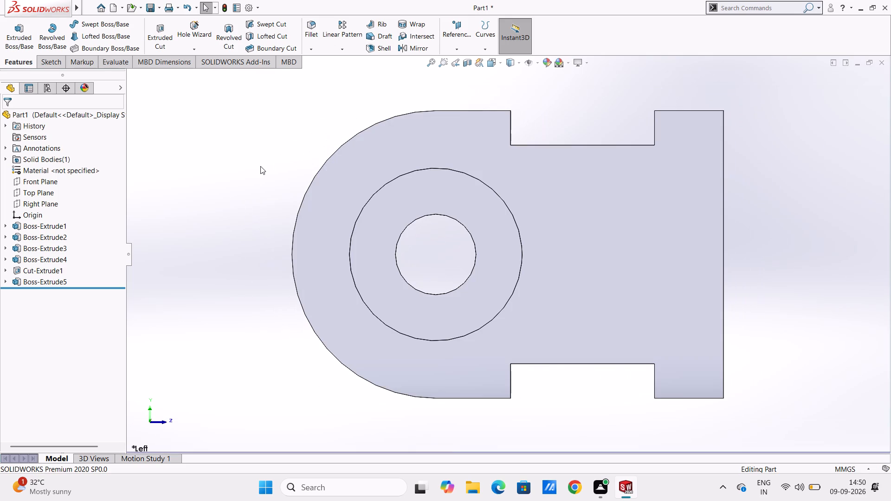
key("ctrl+5")
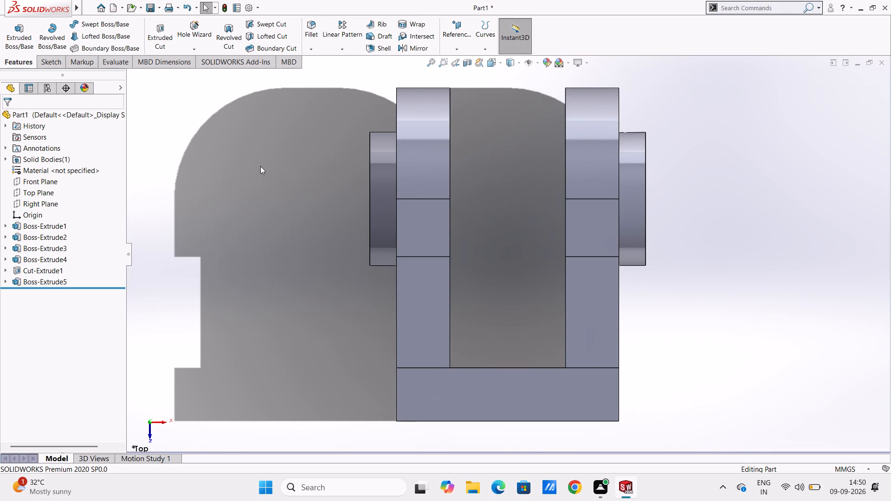
key("ctrl+1")
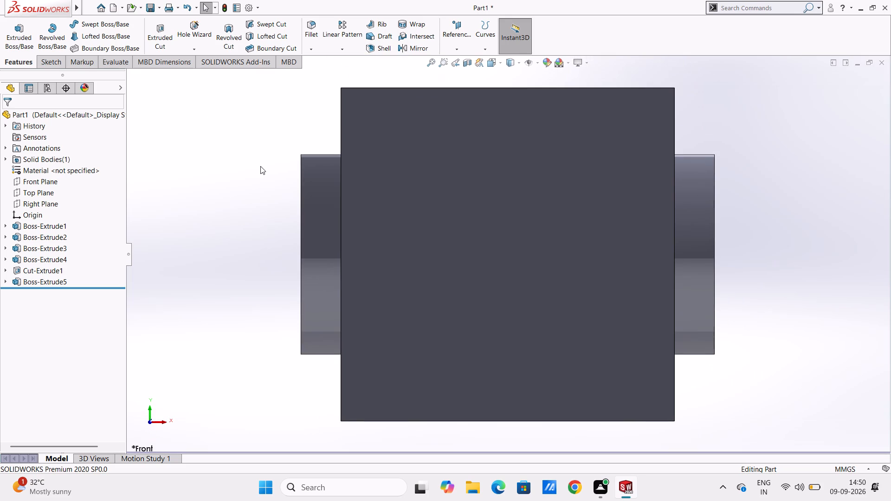
scroll(260, 166, "up", 2, "ctrl")
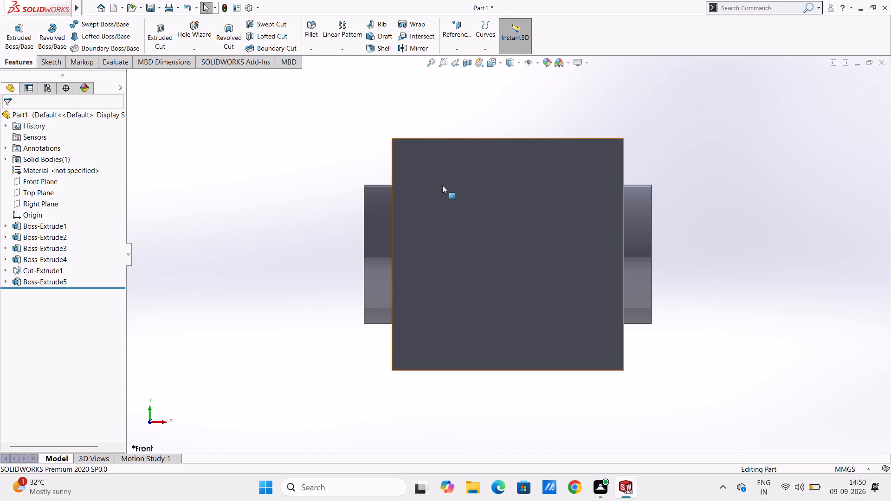
left_click(442, 185)
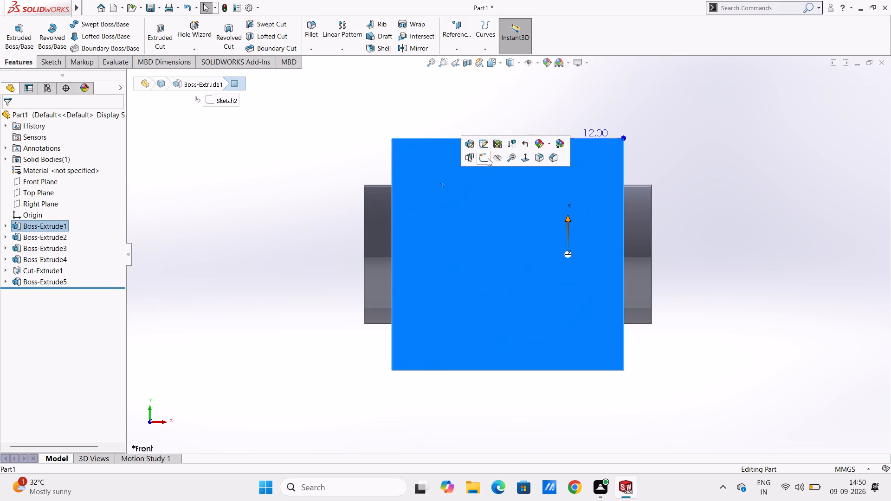
left_click(486, 159)
left_click(704, 139)
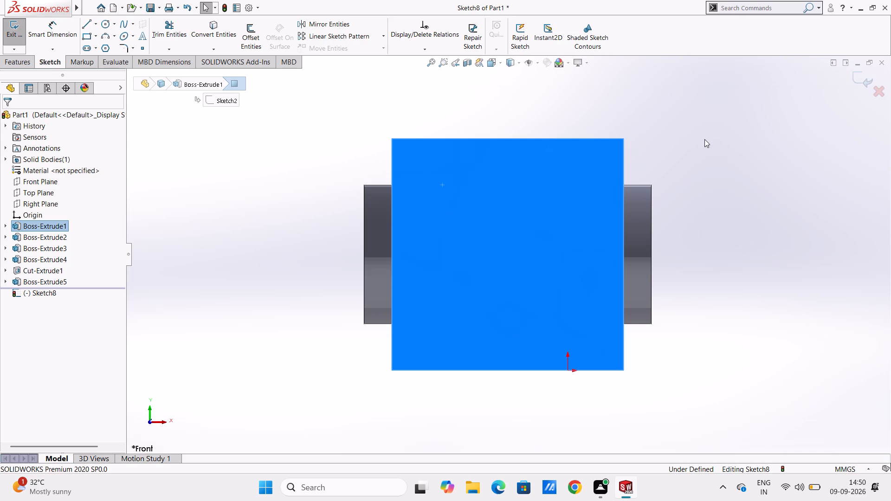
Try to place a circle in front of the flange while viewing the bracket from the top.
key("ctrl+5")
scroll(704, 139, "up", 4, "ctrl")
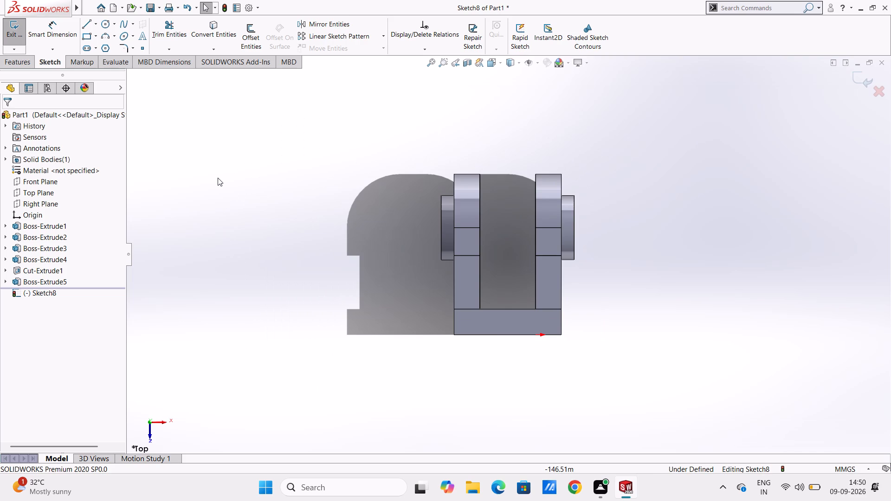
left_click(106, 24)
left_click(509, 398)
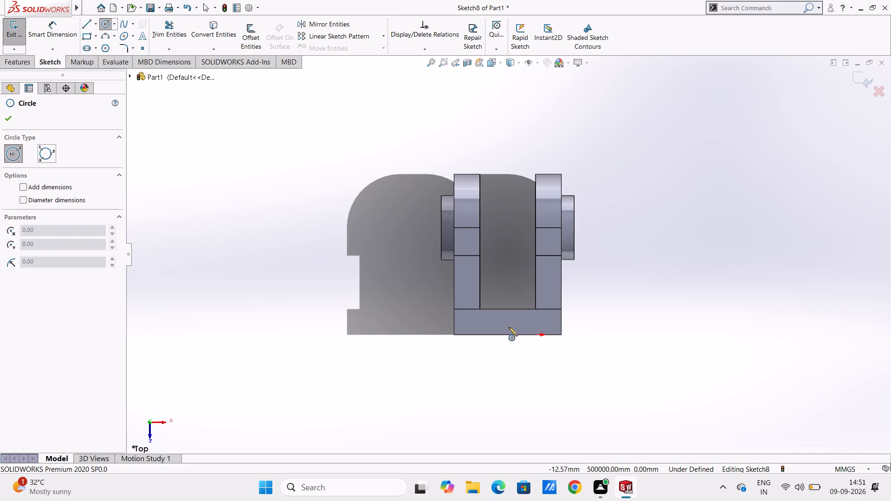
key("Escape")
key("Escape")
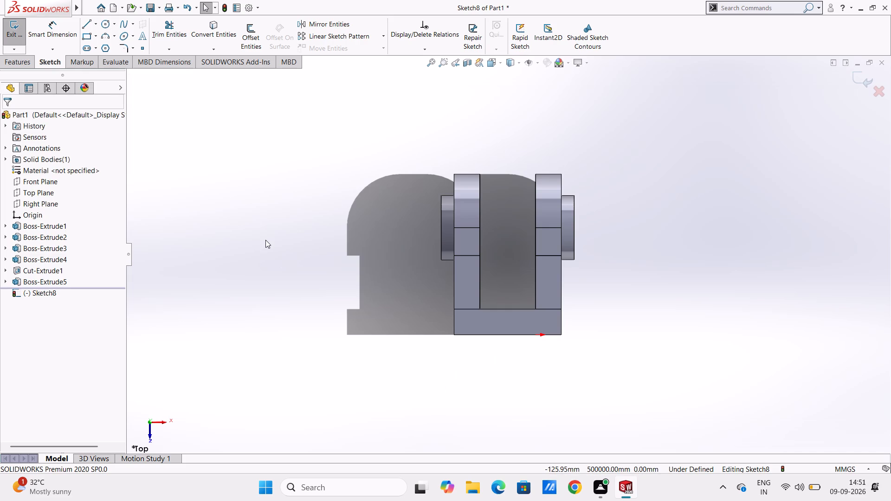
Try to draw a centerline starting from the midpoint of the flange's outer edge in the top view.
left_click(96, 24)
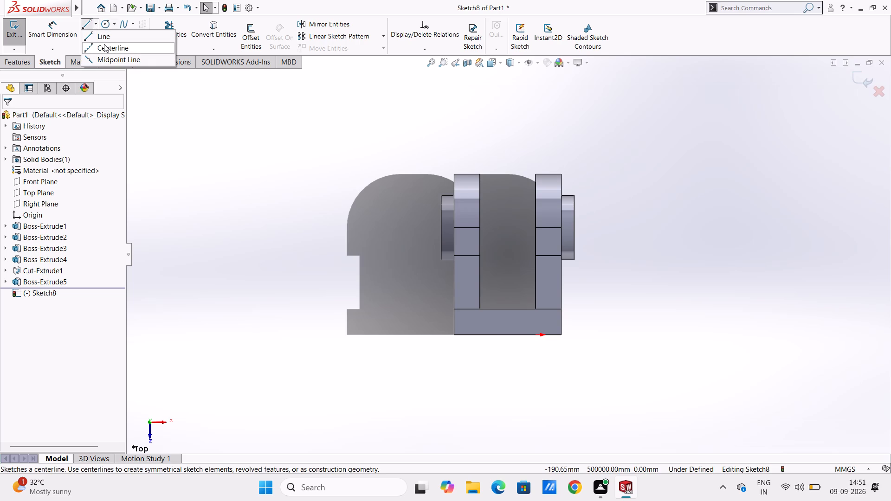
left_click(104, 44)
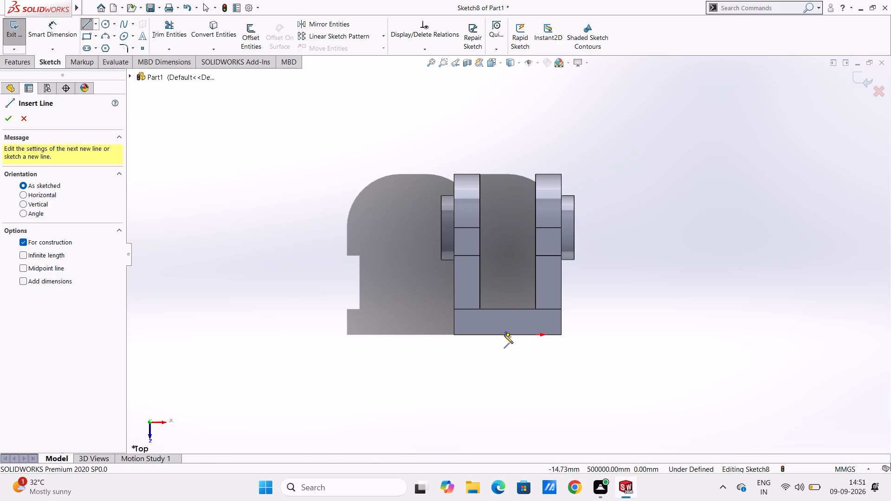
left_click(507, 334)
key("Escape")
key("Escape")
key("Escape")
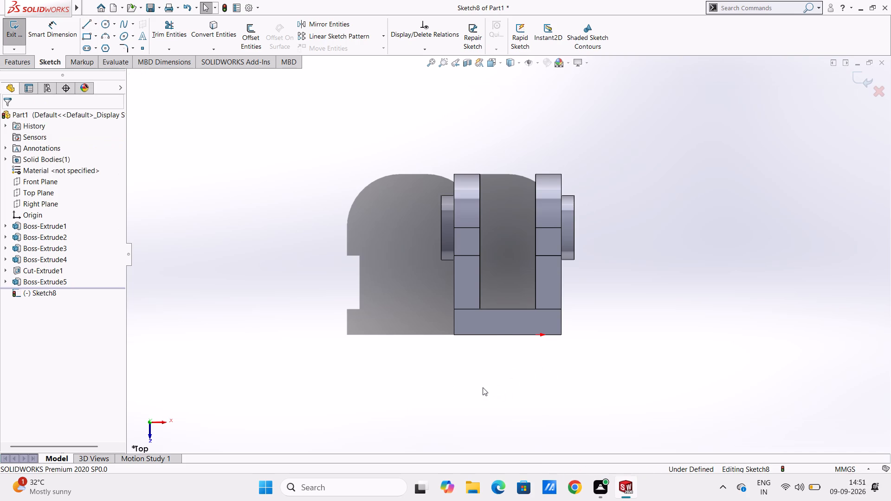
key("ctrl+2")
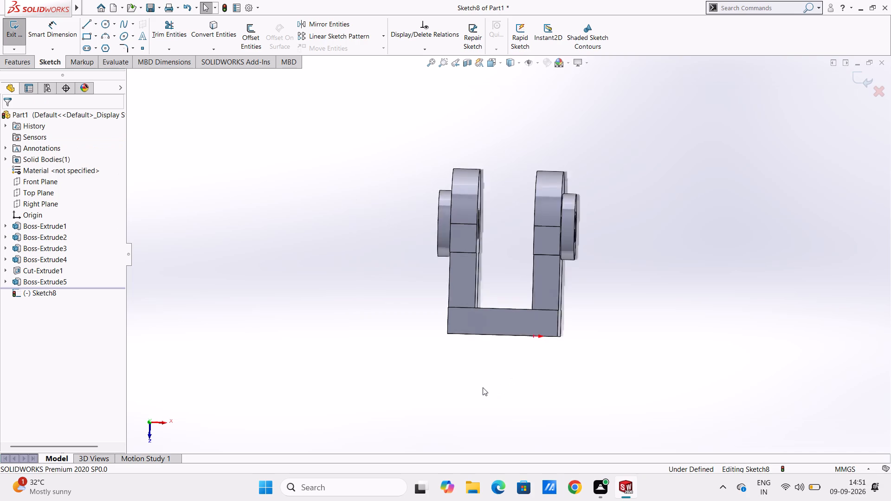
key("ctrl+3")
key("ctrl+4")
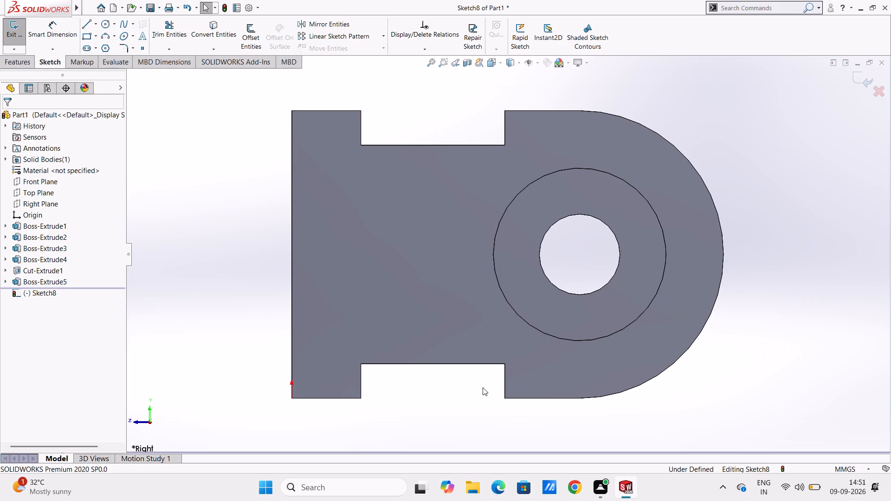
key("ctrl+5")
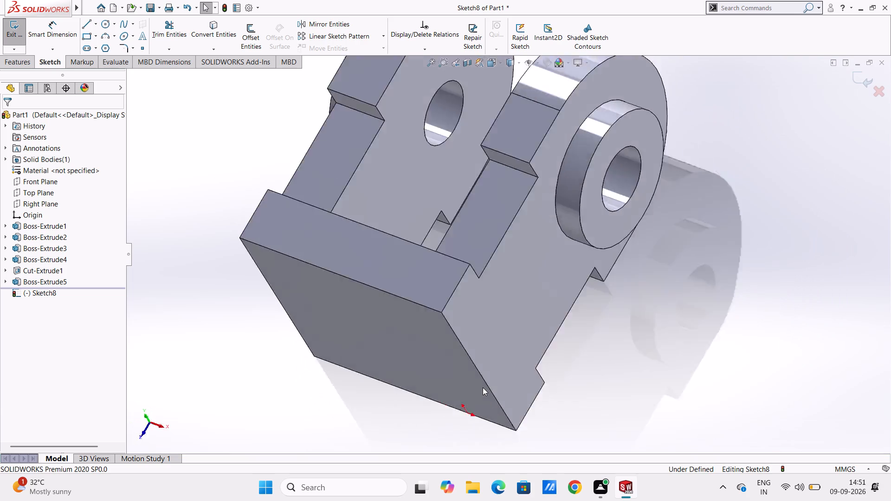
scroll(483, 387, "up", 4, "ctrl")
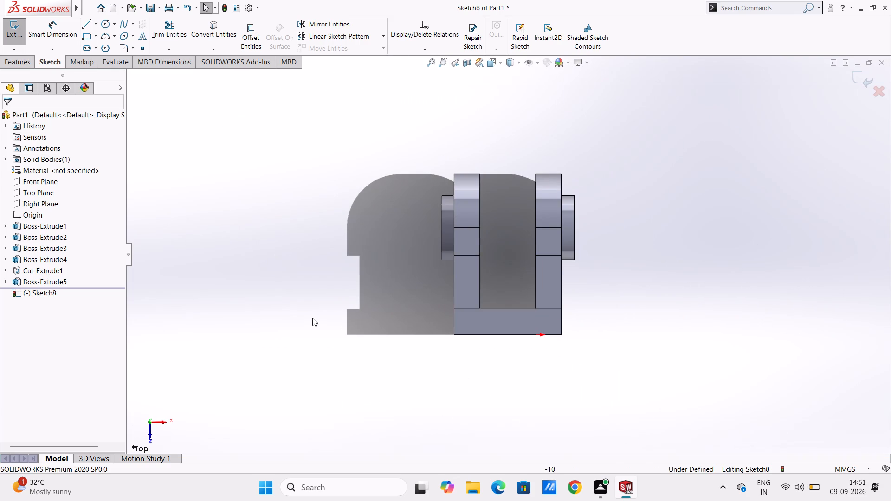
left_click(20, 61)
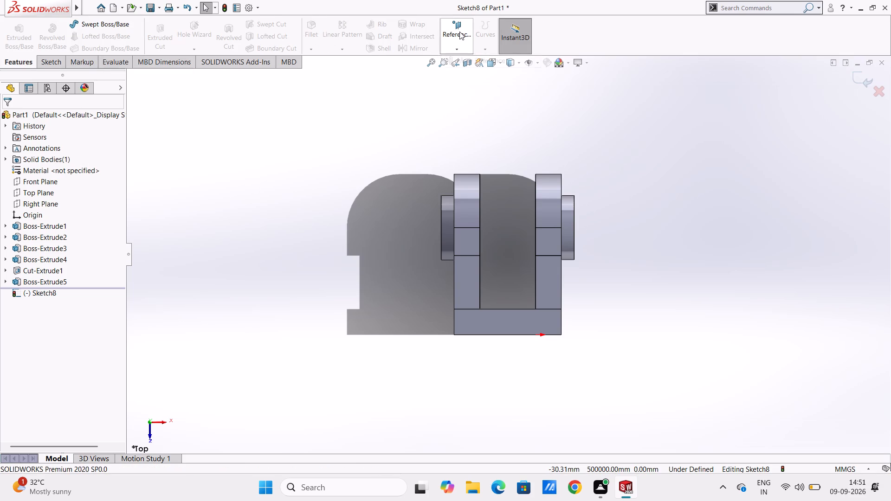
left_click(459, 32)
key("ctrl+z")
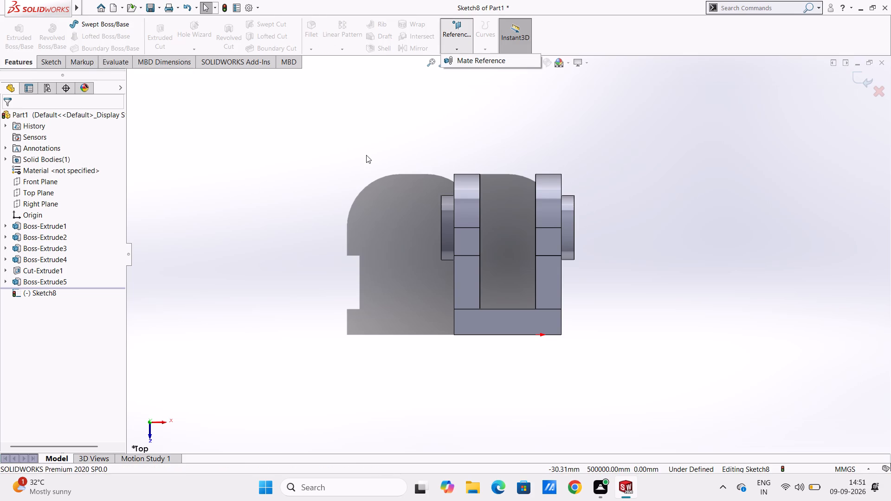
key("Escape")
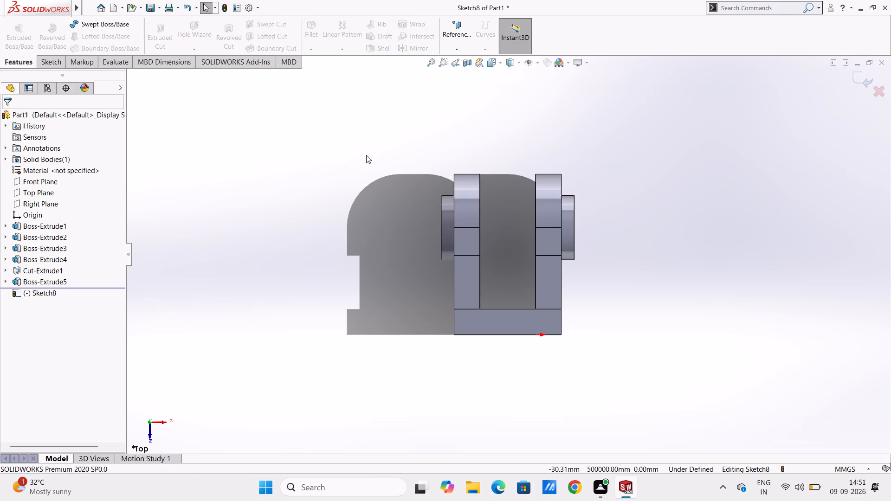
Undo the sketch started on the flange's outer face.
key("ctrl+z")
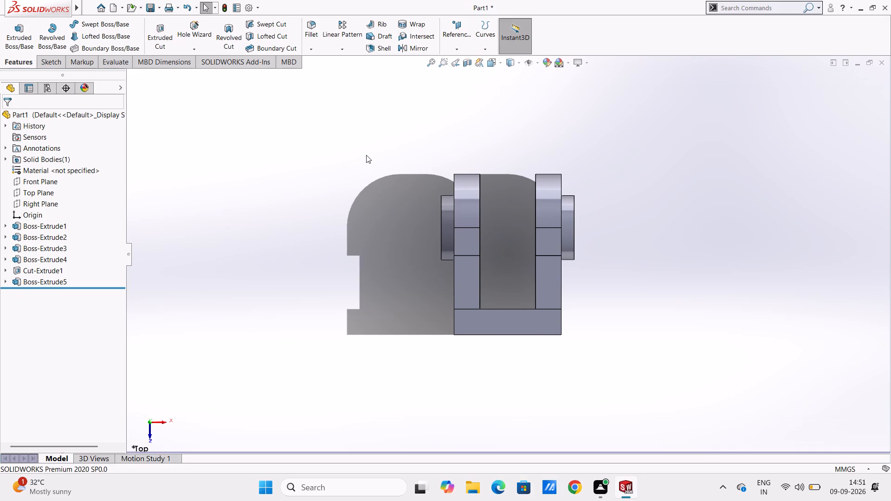
Create a reference plane offset 50 mm above the Top Plane, level with the bracket's upper face.
left_click(465, 30)
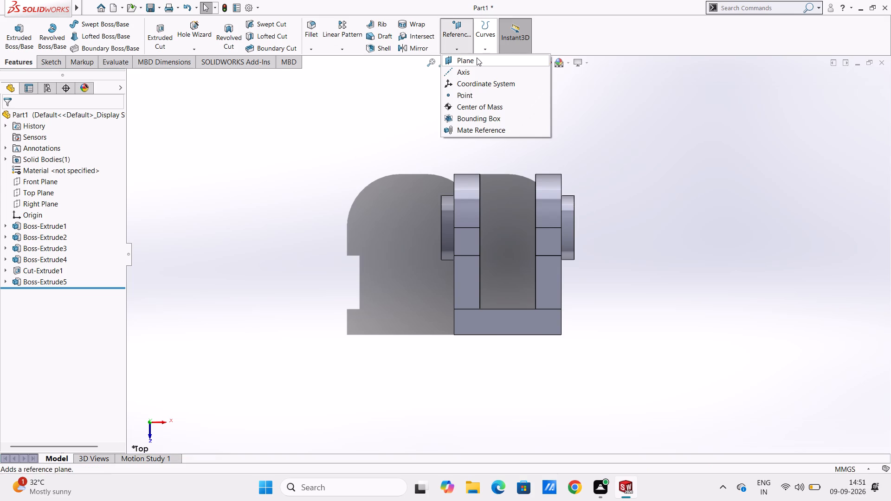
left_click(477, 58)
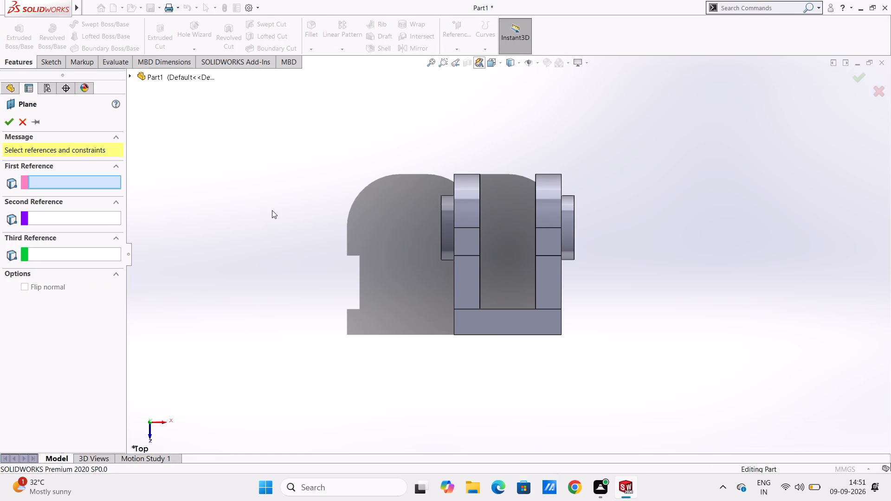
left_click(165, 79)
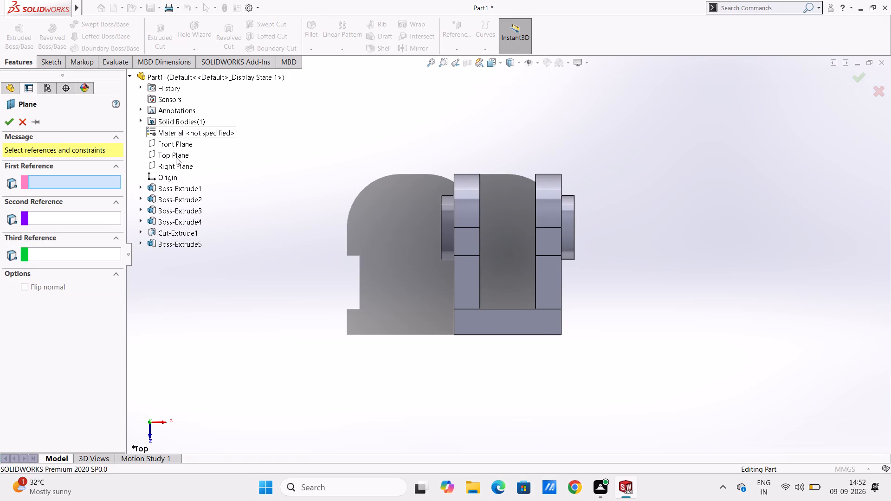
left_click(175, 154)
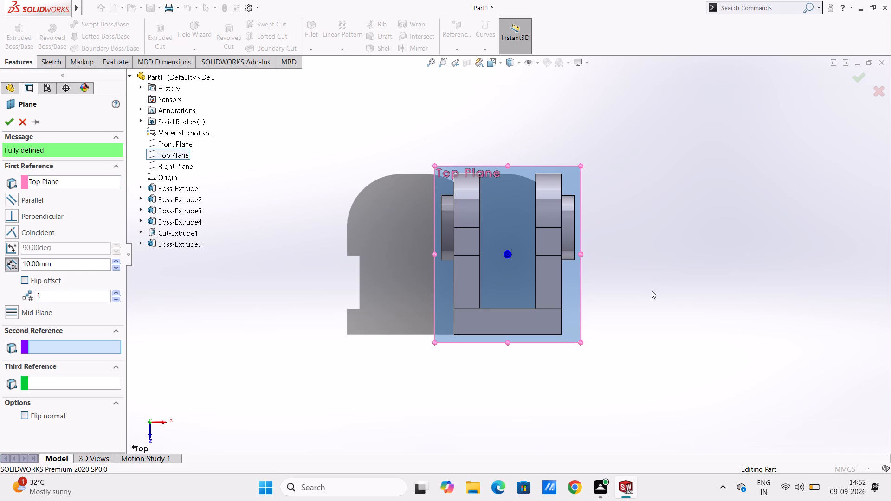
right_click(664, 293)
left_click(690, 325)
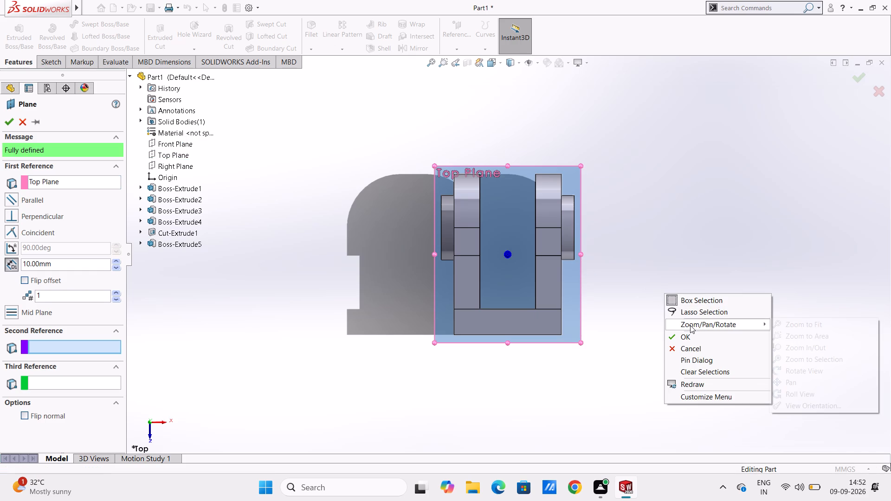
left_click(789, 369)
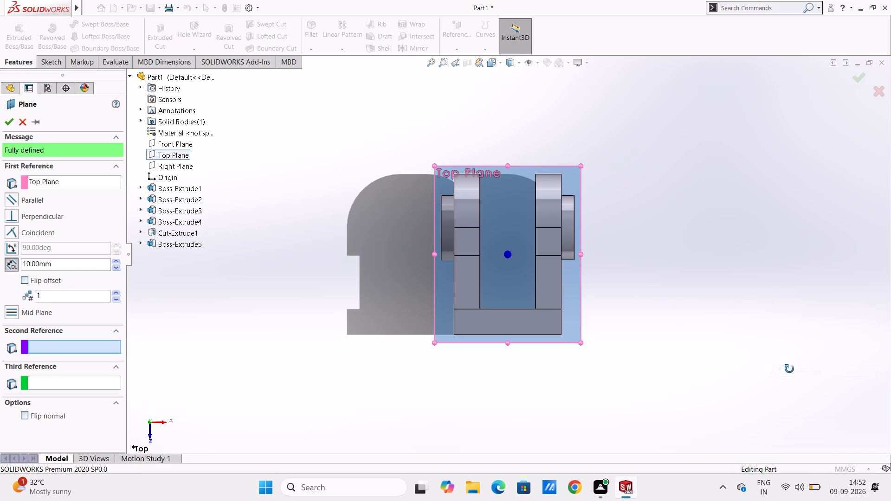
left_click_drag(789, 369, 787, 272)
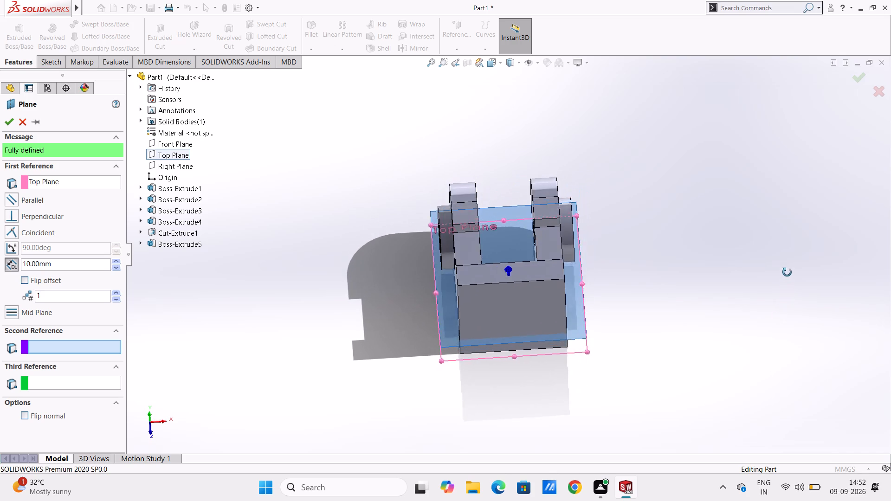
left_click_drag(787, 272, 788, 230)
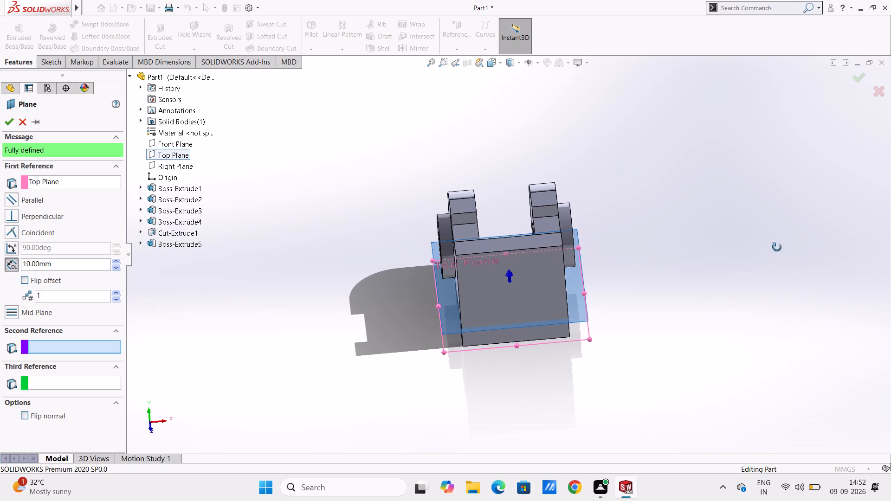
left_click_drag(750, 270, 736, 231)
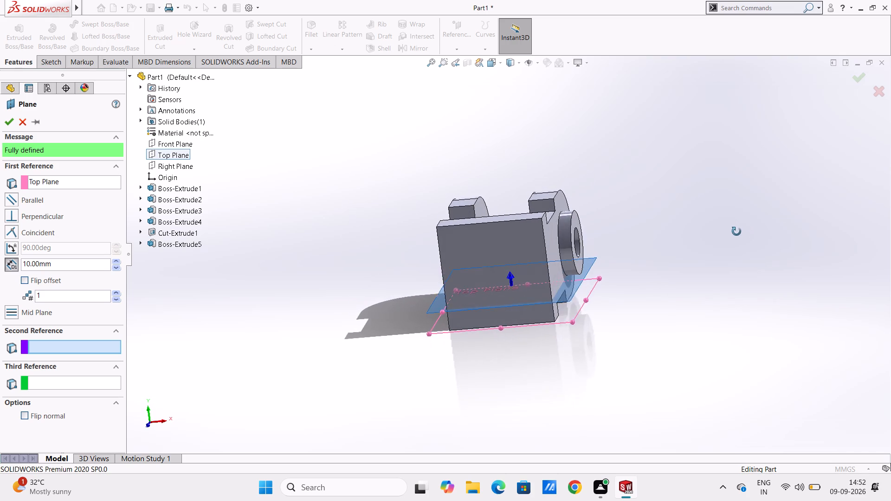
left_click_drag(736, 231, 730, 239)
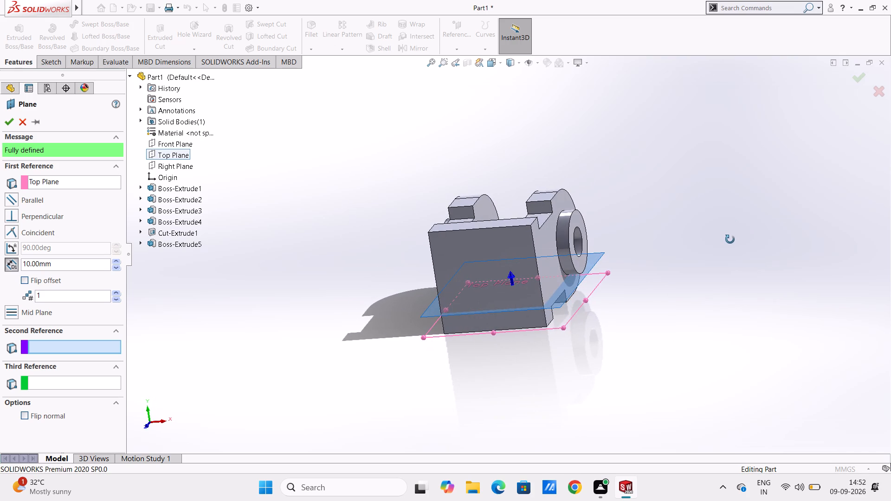
left_click_drag(730, 239, 737, 236)
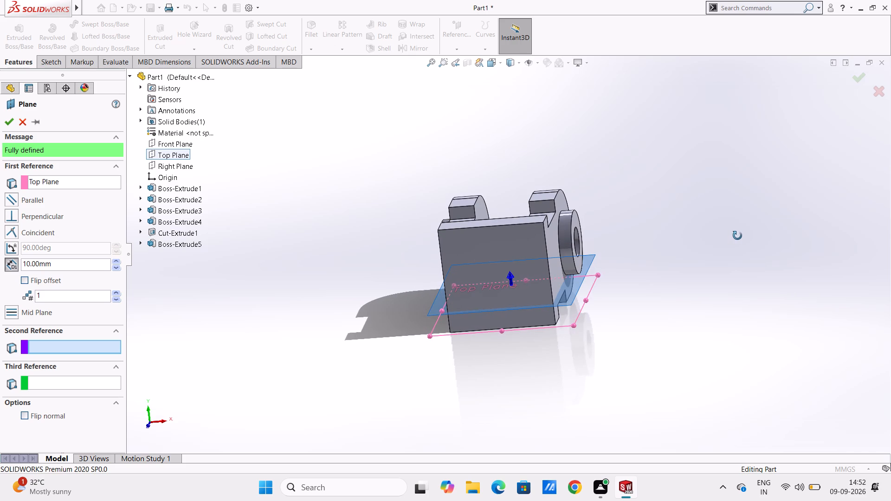
key("Escape")
double_click(77, 264)
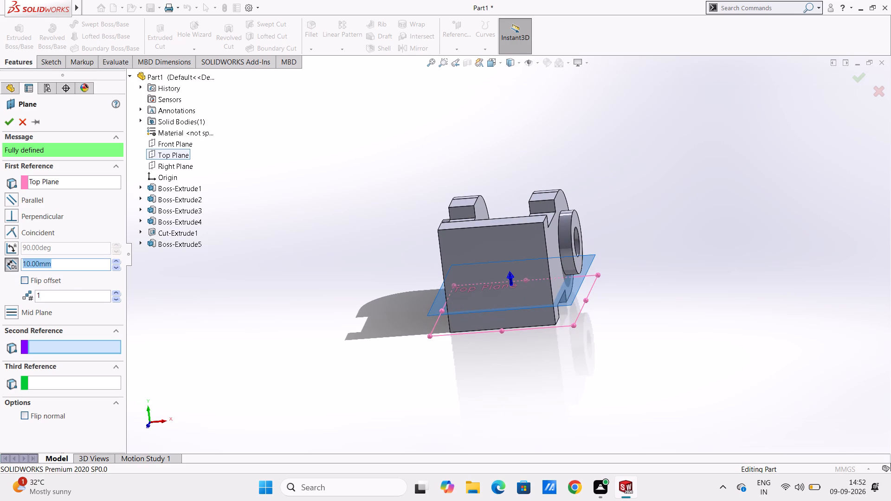
type("50")
key("Return")
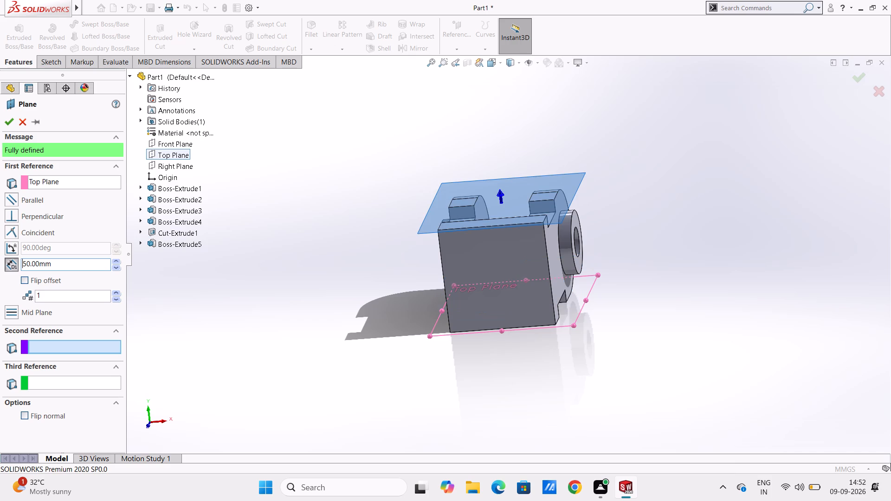
left_click(13, 119)
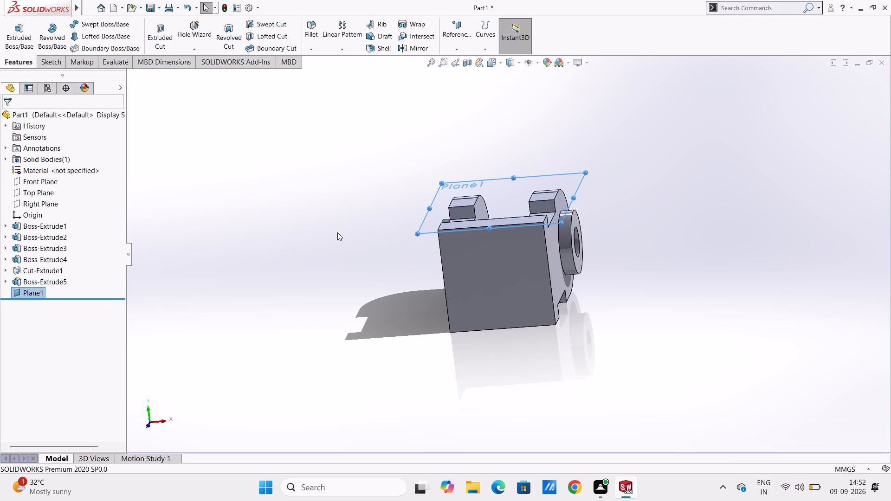
Start a new sketch on the 50 mm offset plane, viewing the bracket from the top.
key("ctrl+2")
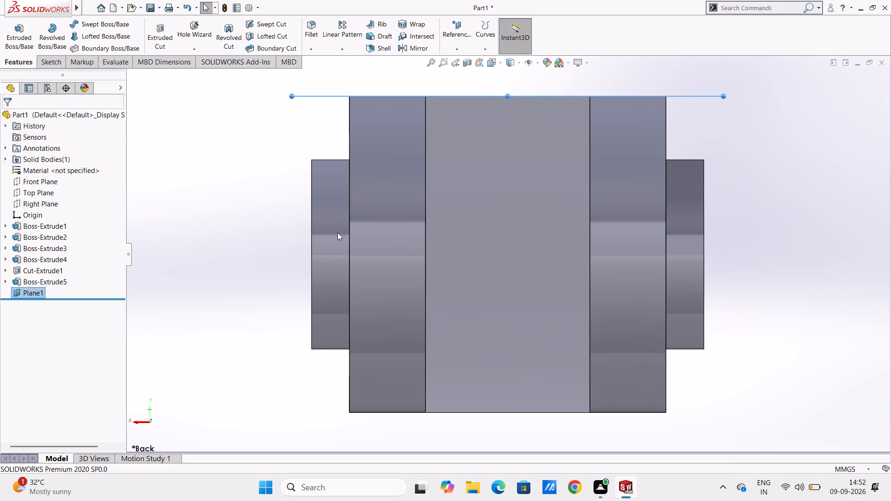
key("ctrl+3")
key("ctrl+4")
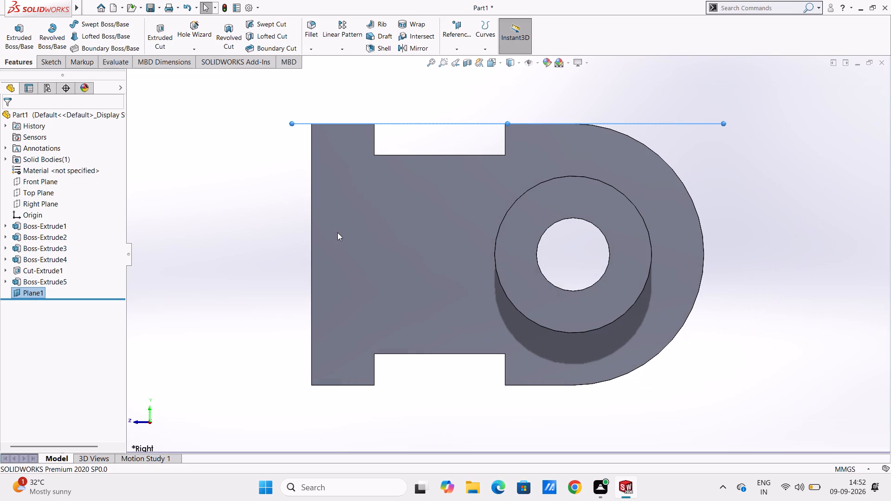
key("ctrl+5")
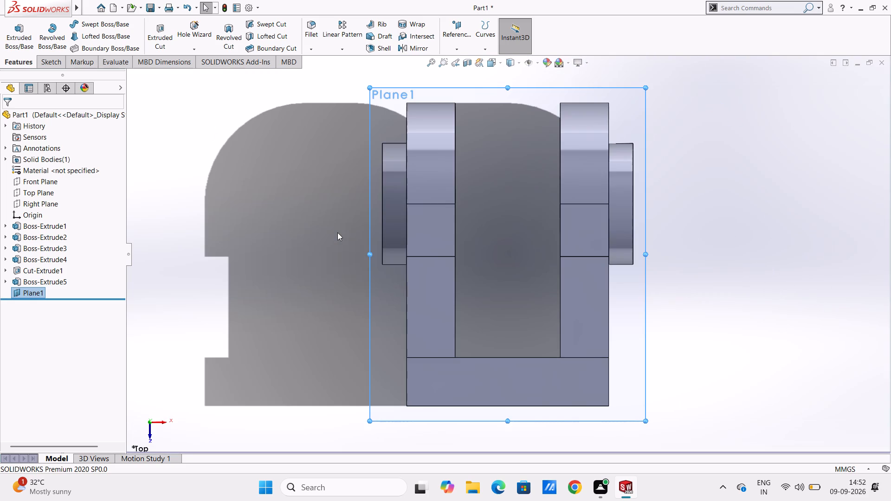
scroll(337, 232, "up", 3, "ctrl")
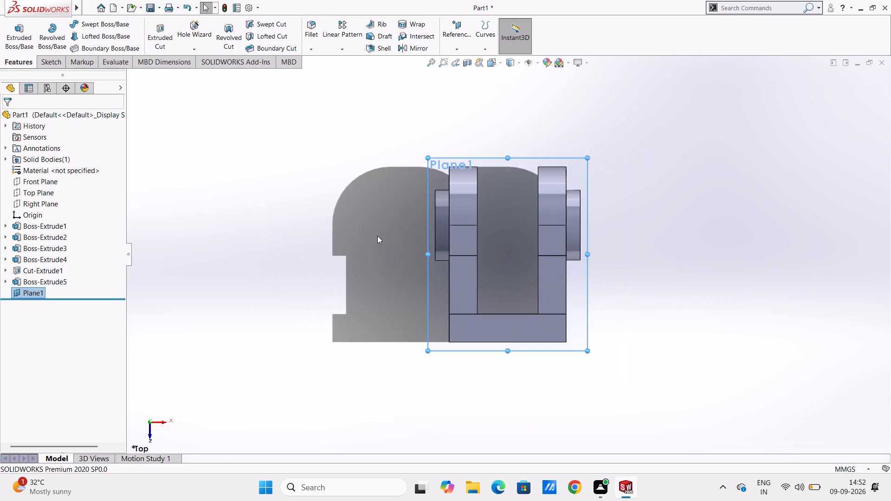
left_click(511, 242)
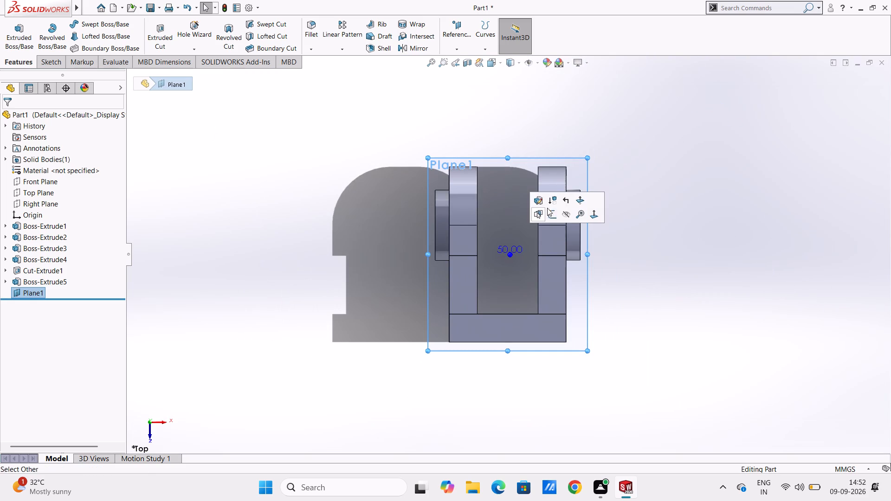
left_click(552, 213)
left_click(333, 201)
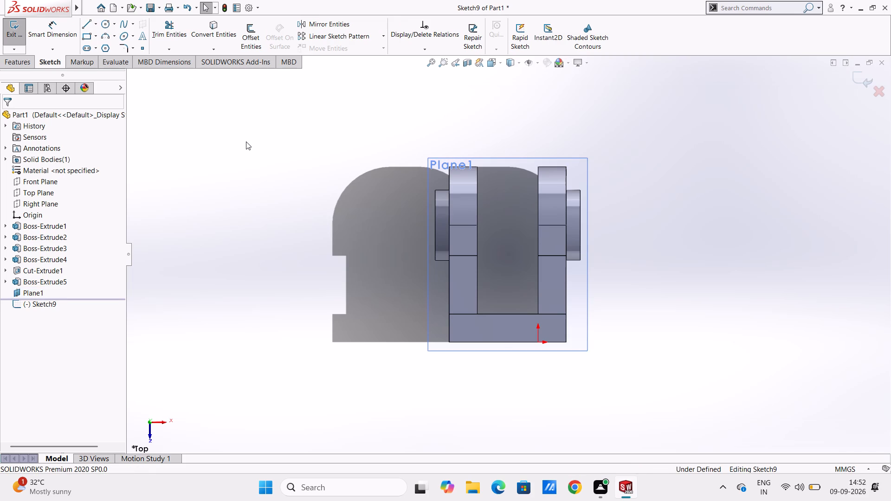
Sketch a circle of radius 12.5 mm in front of the flange, clear of its outer edge.
left_click(105, 24)
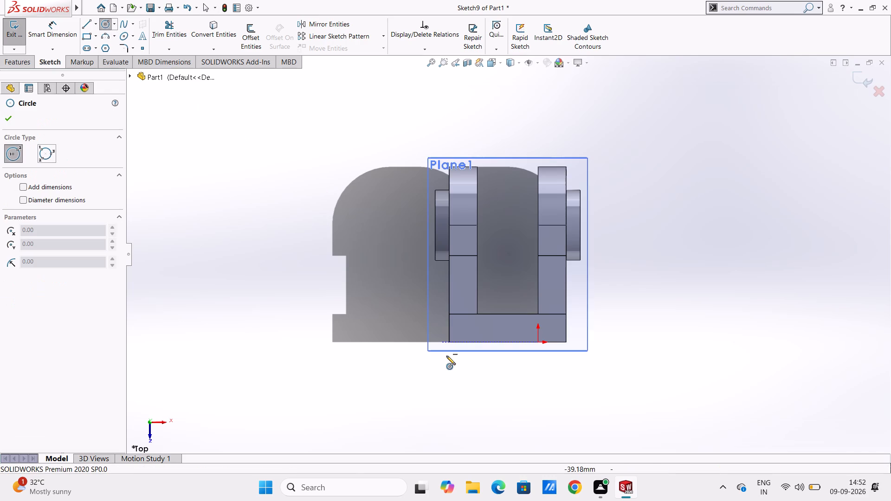
left_click(514, 412)
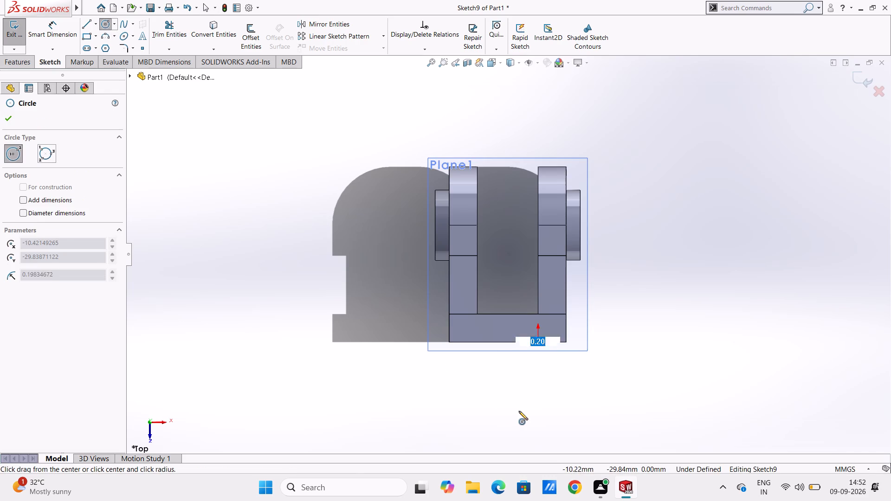
scroll(529, 411, "up", 2, "ctrl")
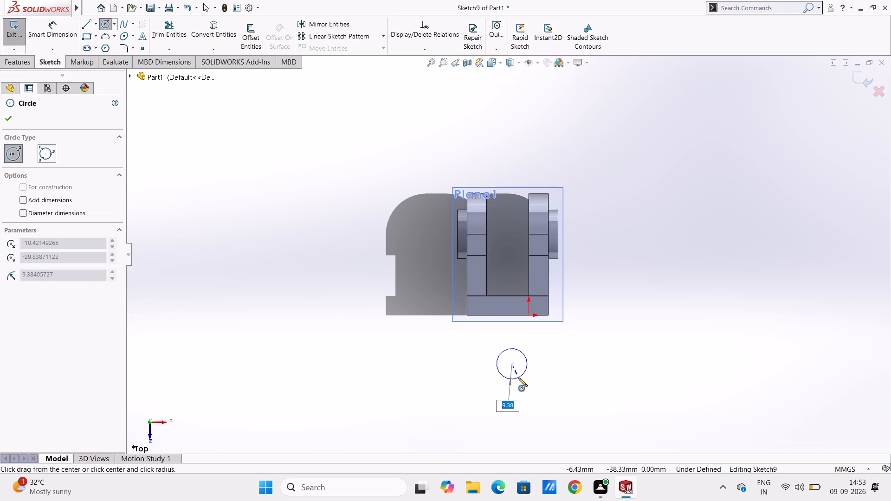
type("12")
type(".5")
key("Return")
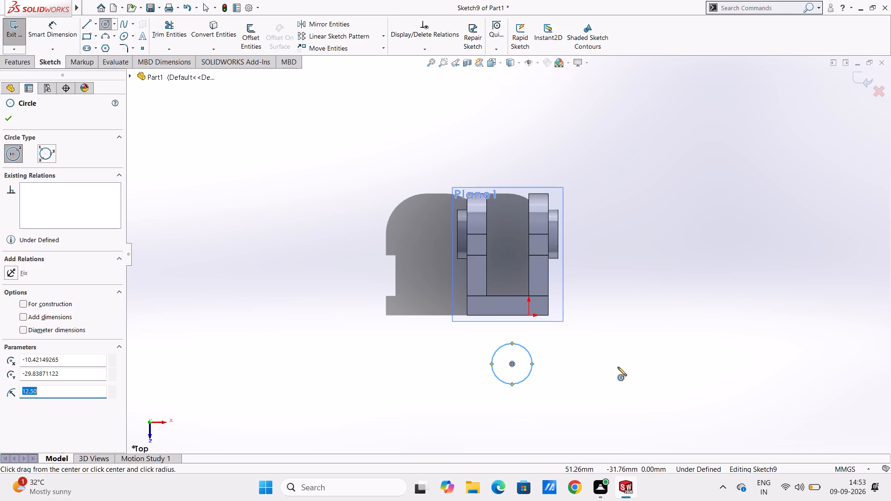
key("Escape")
key("Escape")
key("Escape")
key("Escape")
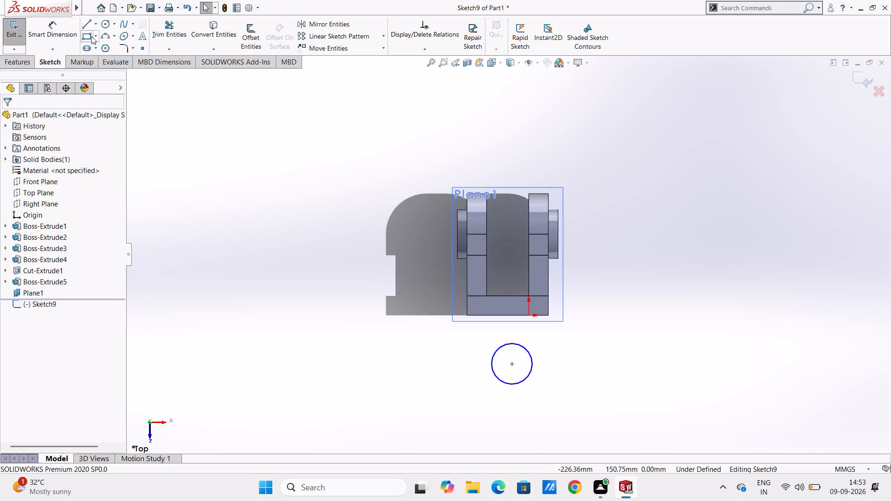
Dimension the circle's centre 25 mm out from the midpoint of the flange's outer edge.
left_click(65, 32)
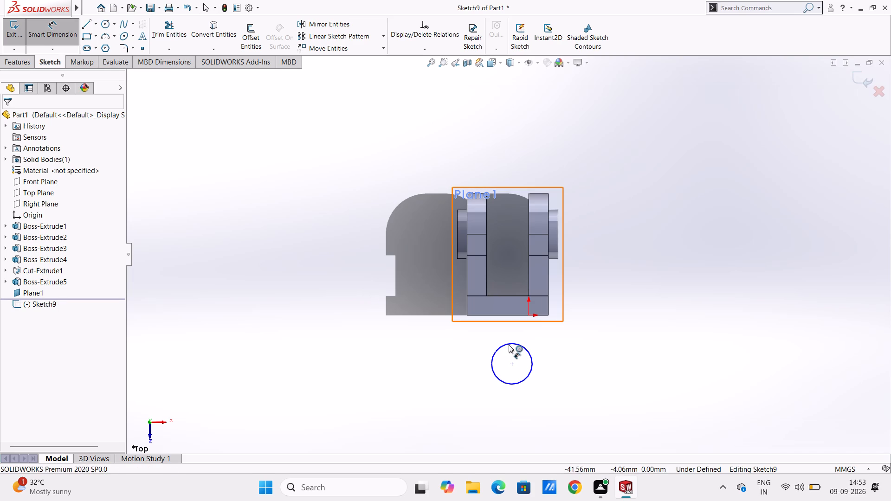
left_click(507, 315)
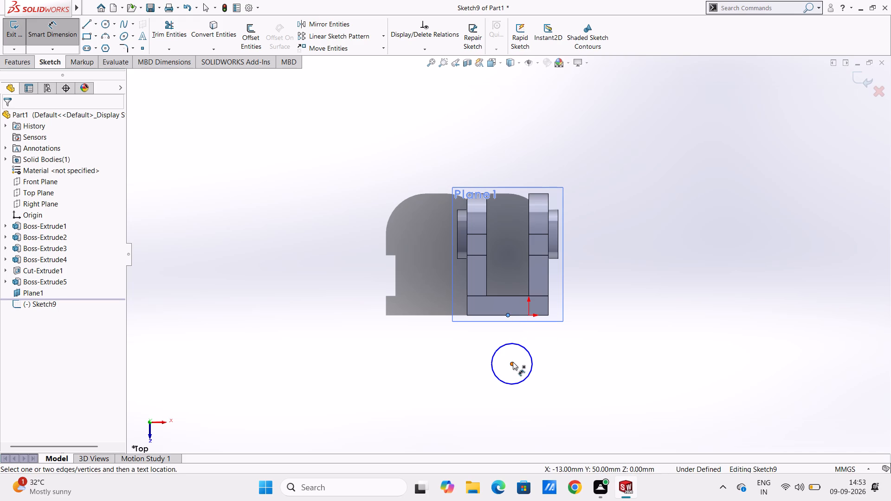
left_click(511, 364)
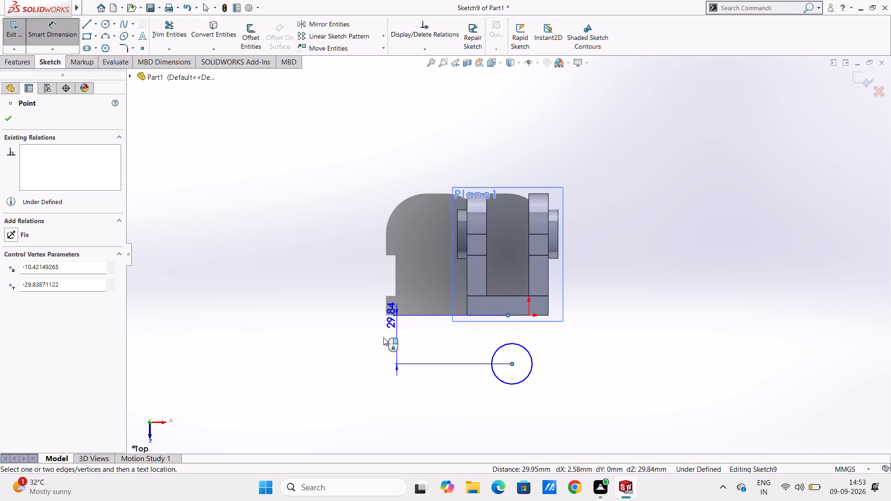
left_click(318, 335)
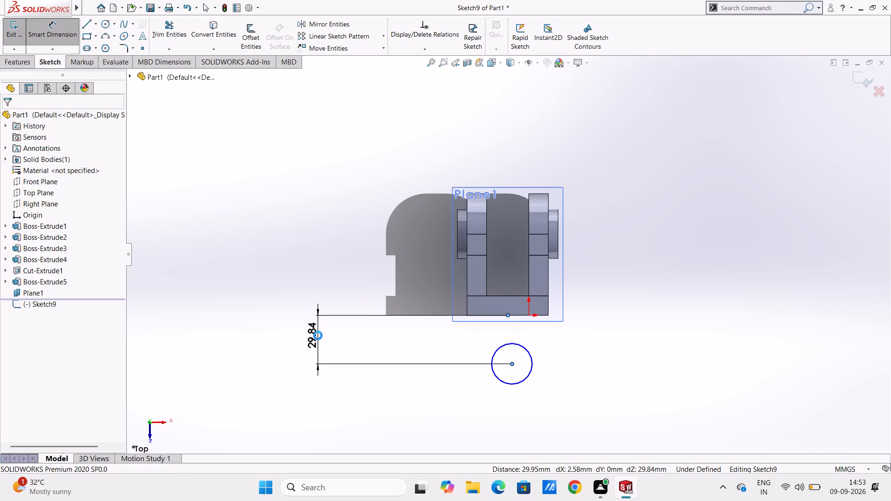
type("25")
key("Return")
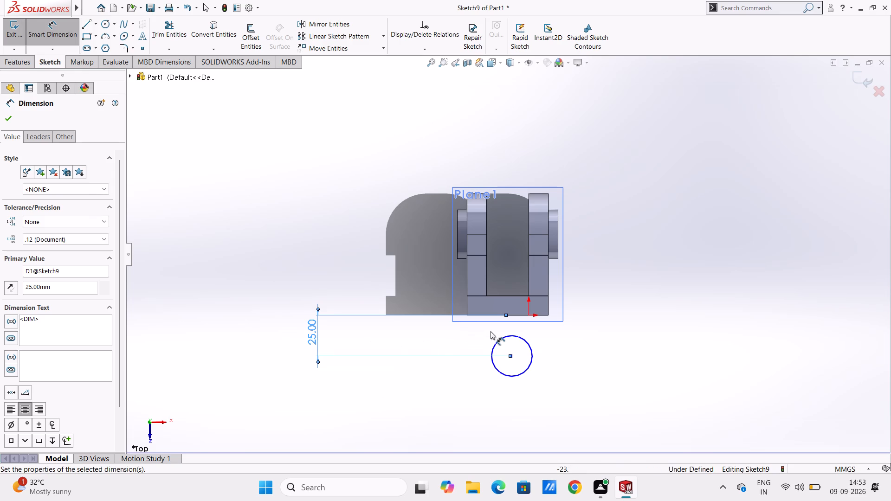
Dimension the circle's centre 25 mm horizontally from the left corner of the flange's outer edge.
left_click(467, 314)
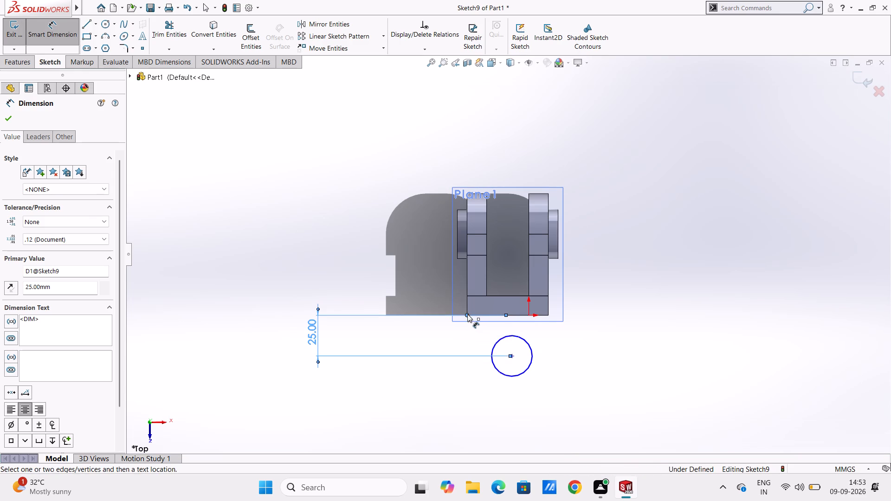
left_click(510, 355)
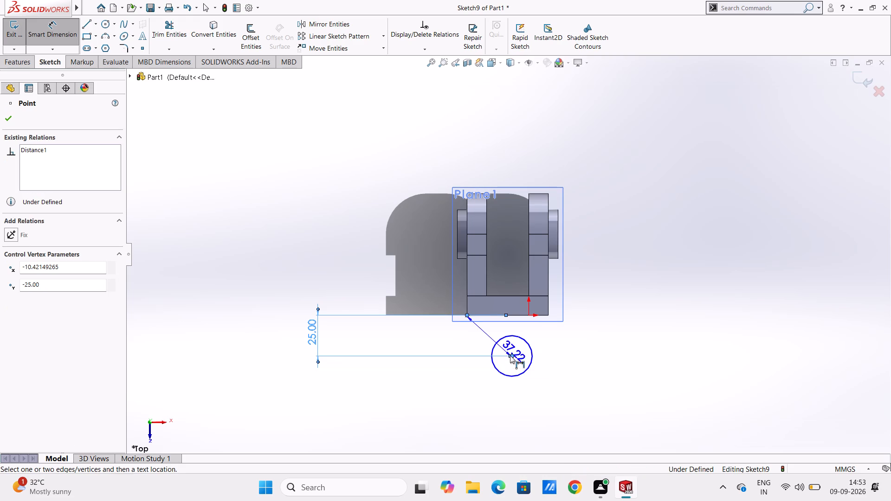
left_click(491, 408)
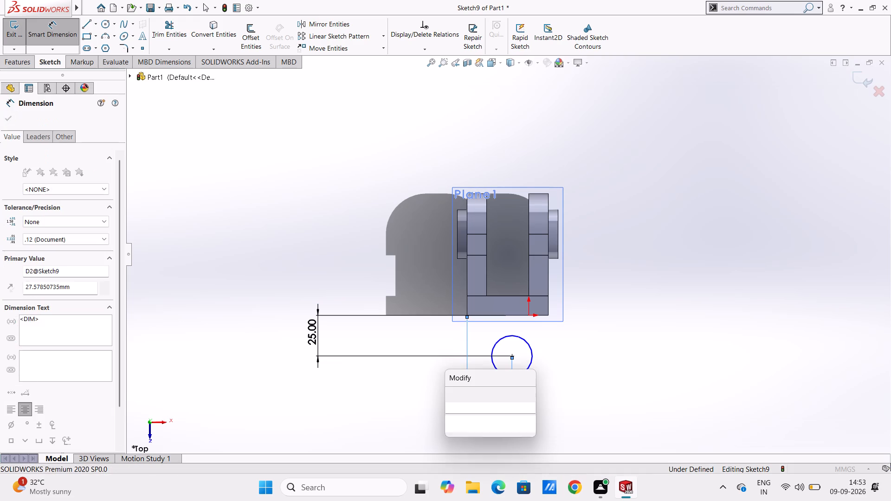
type("25")
key("Return")
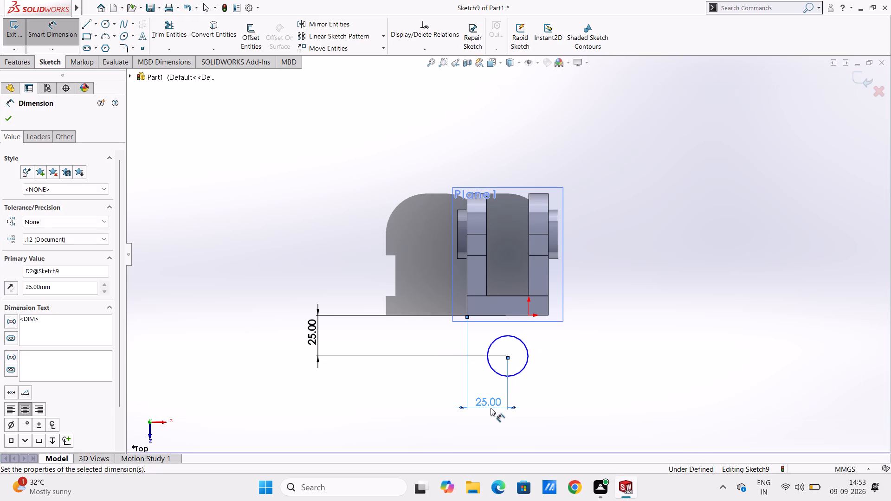
key("Escape")
key("Escape")
key("Escape")
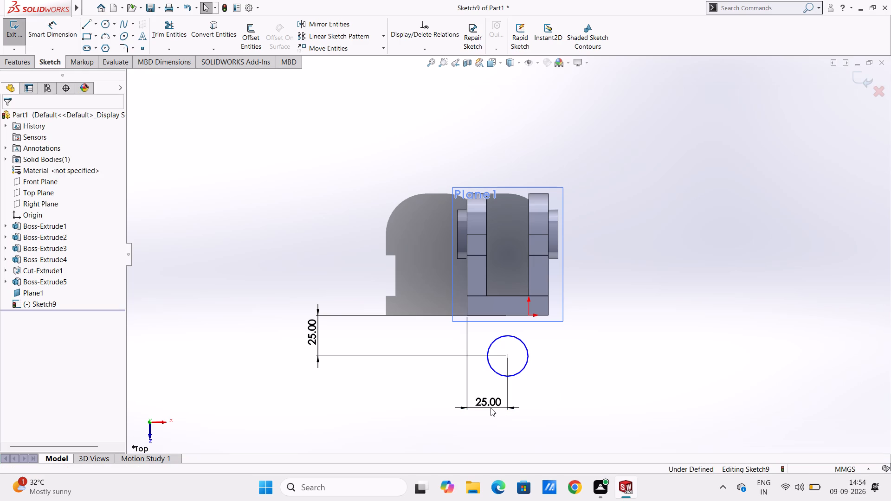
Sketch two slanted lines, each about 33 mm long, joining the flange's two outer corners to the circle's sides near tangency.
key("ctrl+7")
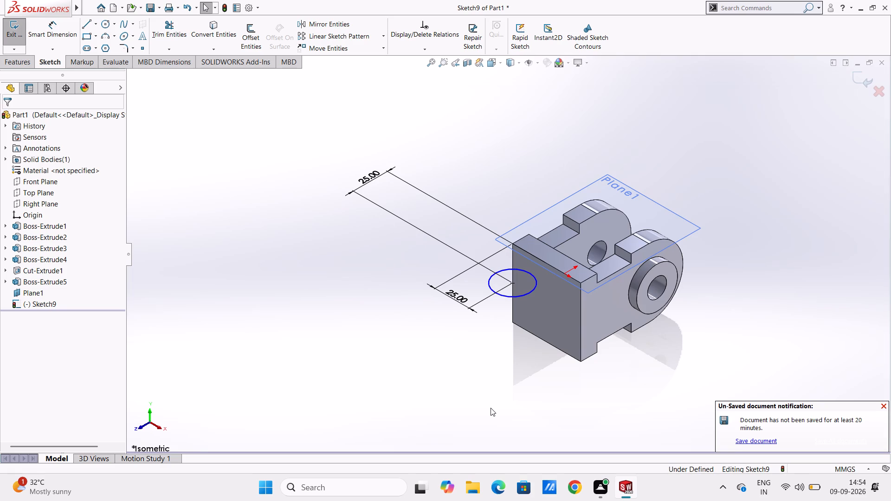
key("ctrl+5")
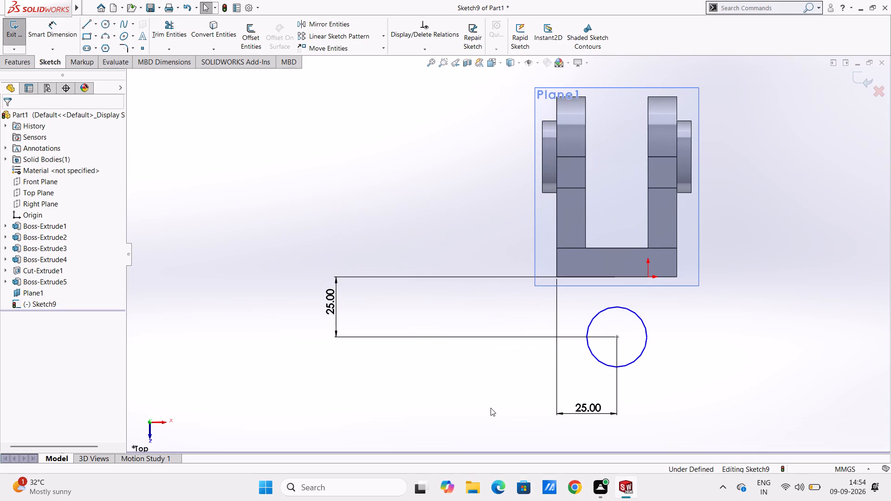
scroll(692, 386, "up", 1, "ctrl")
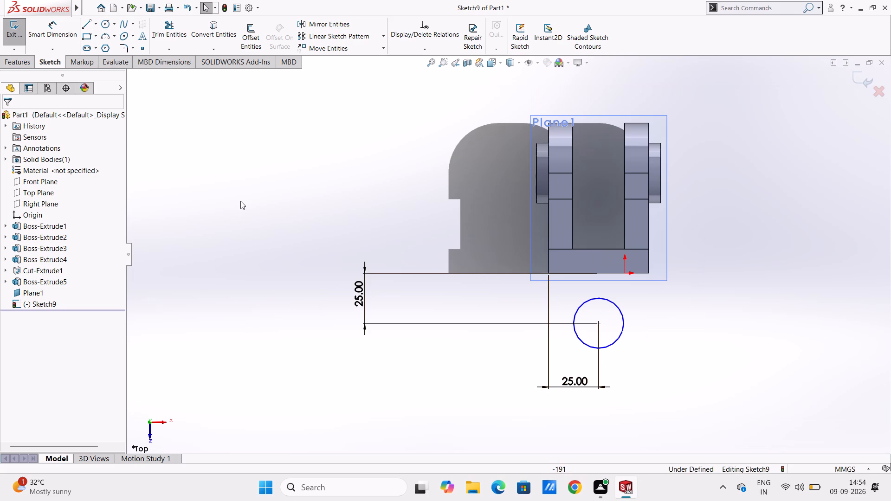
key("l")
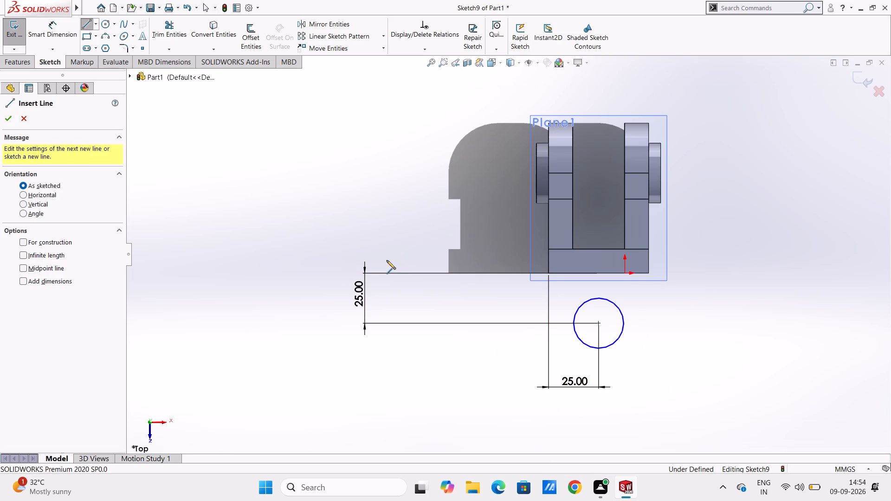
left_click(549, 273)
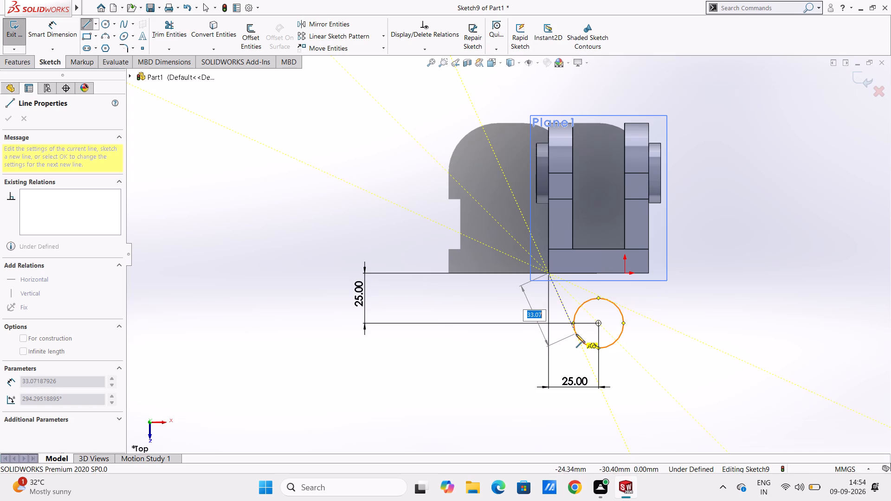
left_click(576, 334)
key("Escape")
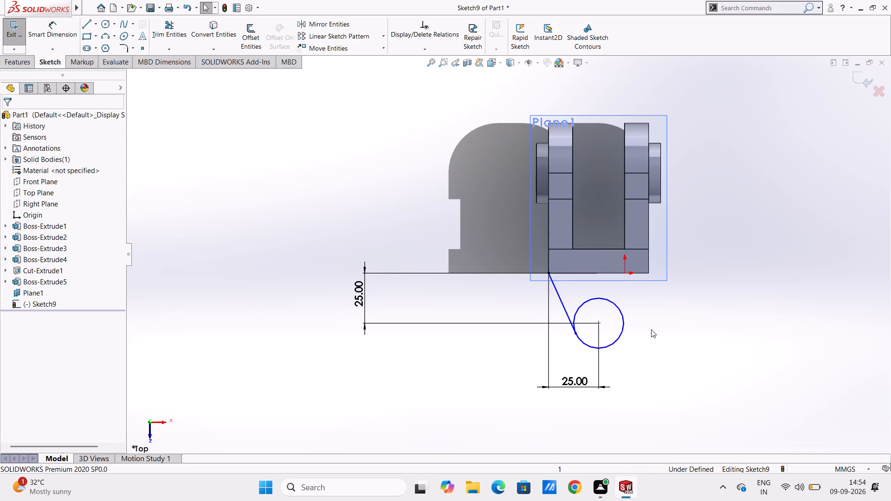
key("l")
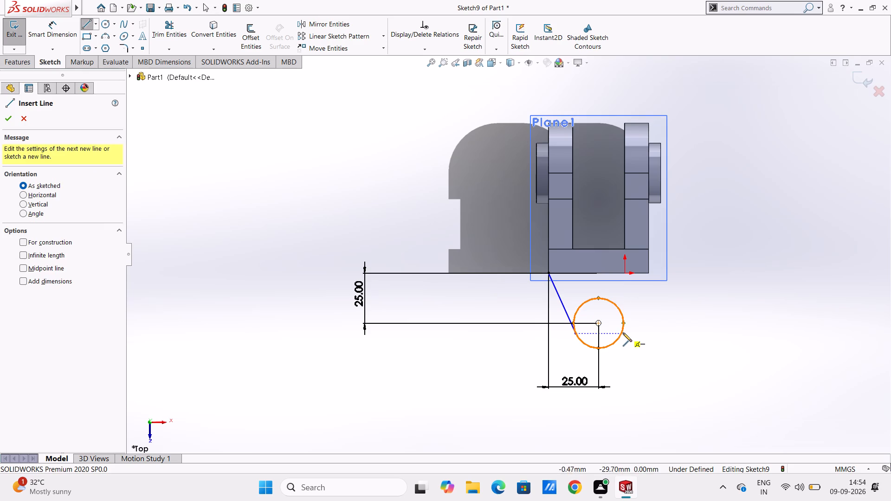
left_click(621, 334)
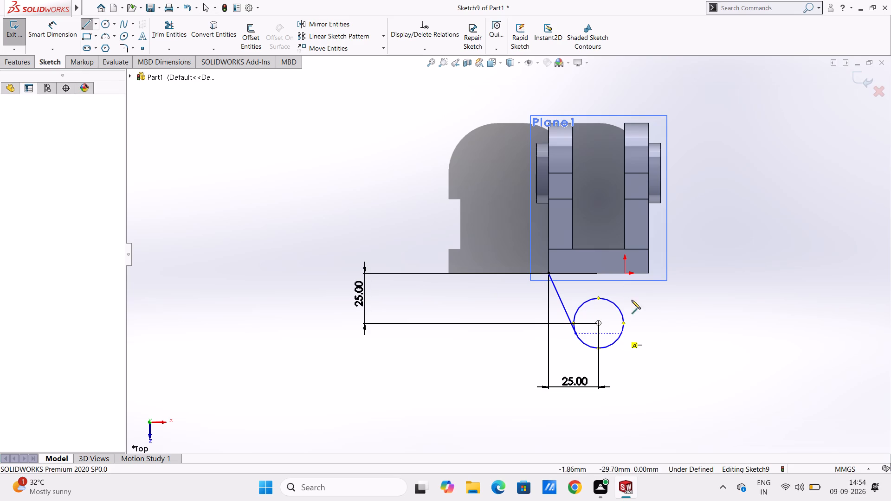
left_click(648, 273)
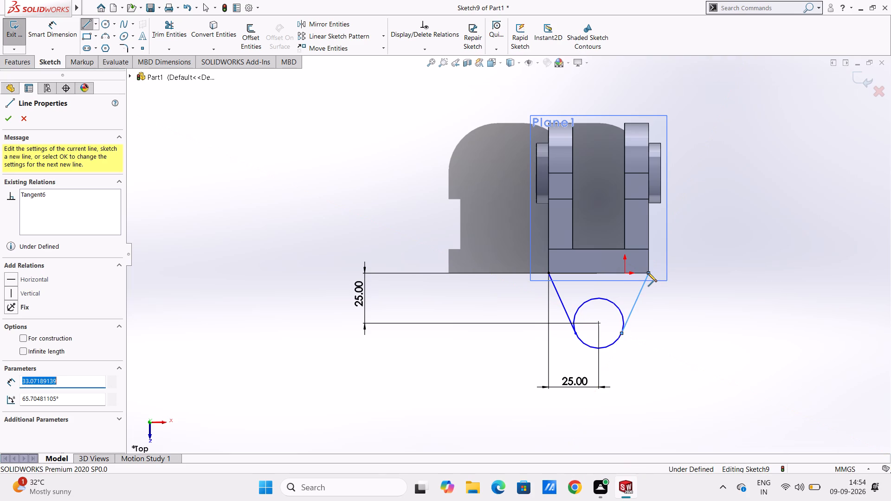
key("Escape")
key("Escape")
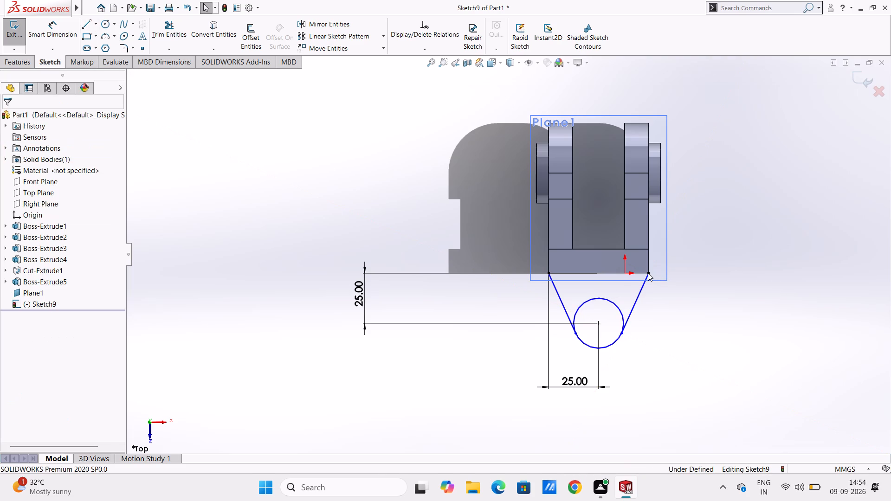
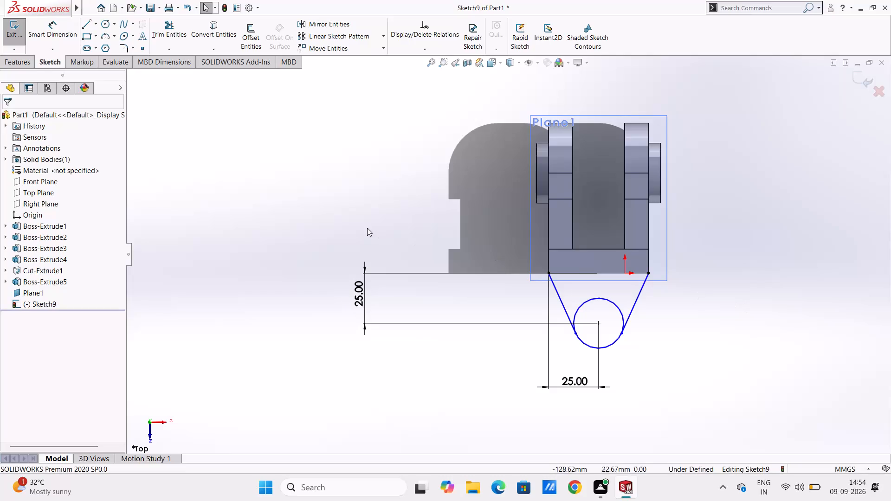
Dimension the diameter of the circle in front of the flange as 25 mm.
left_click(49, 37)
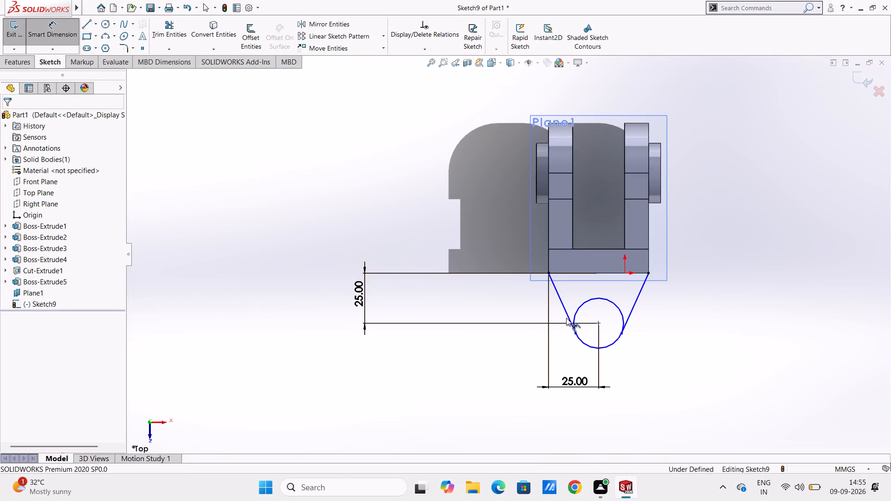
left_click(583, 344)
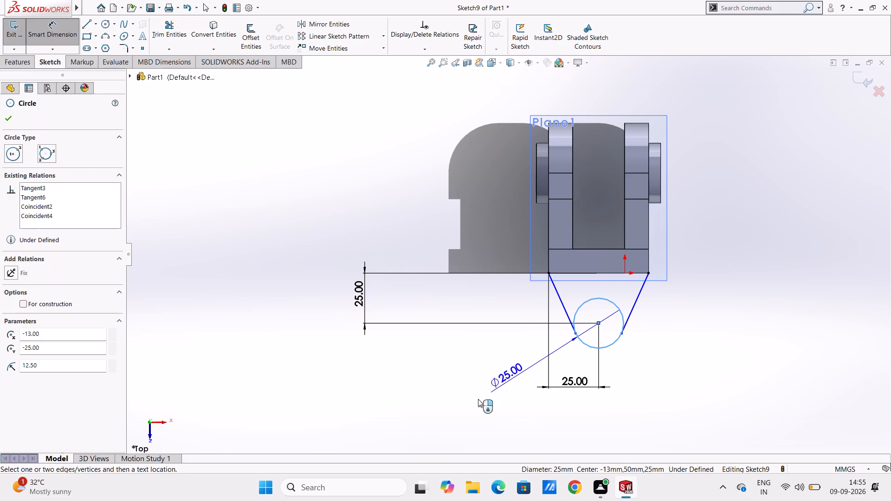
left_click(450, 420)
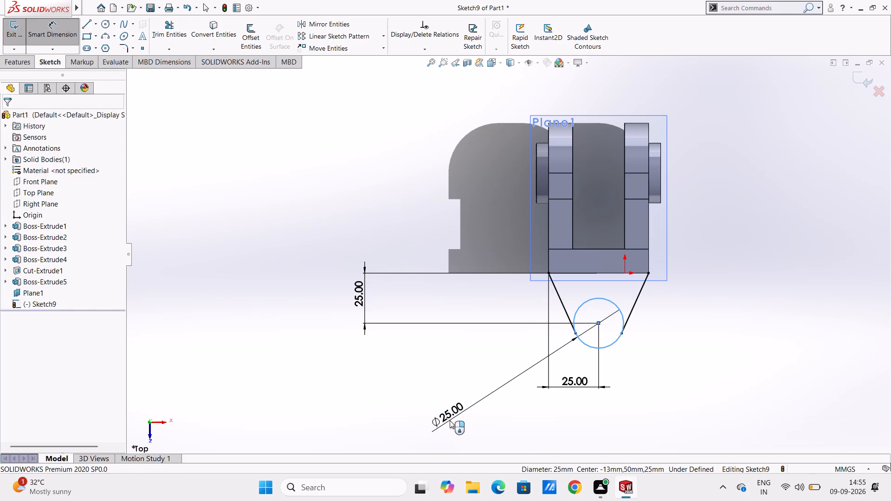
key("Return")
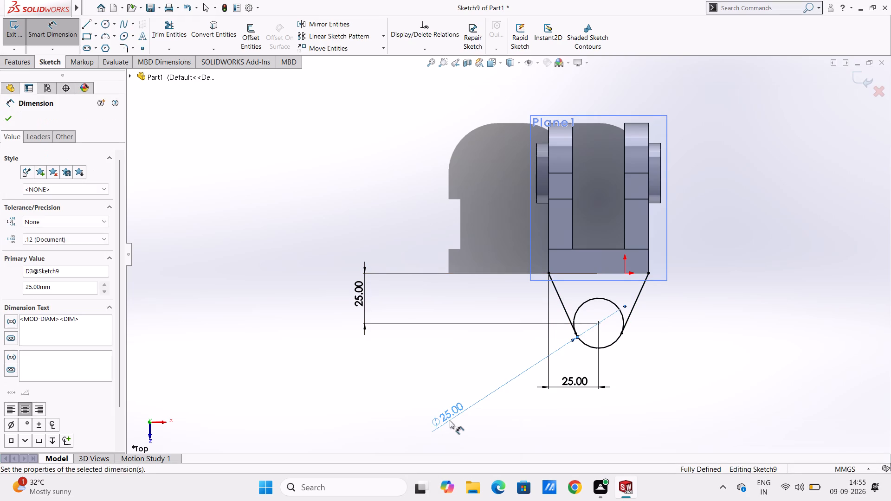
left_click(473, 420)
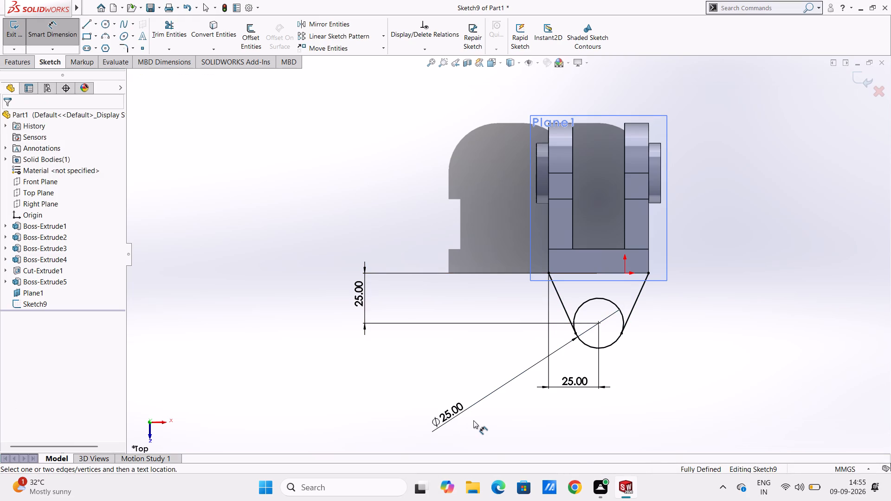
key("Escape")
key("Escape")
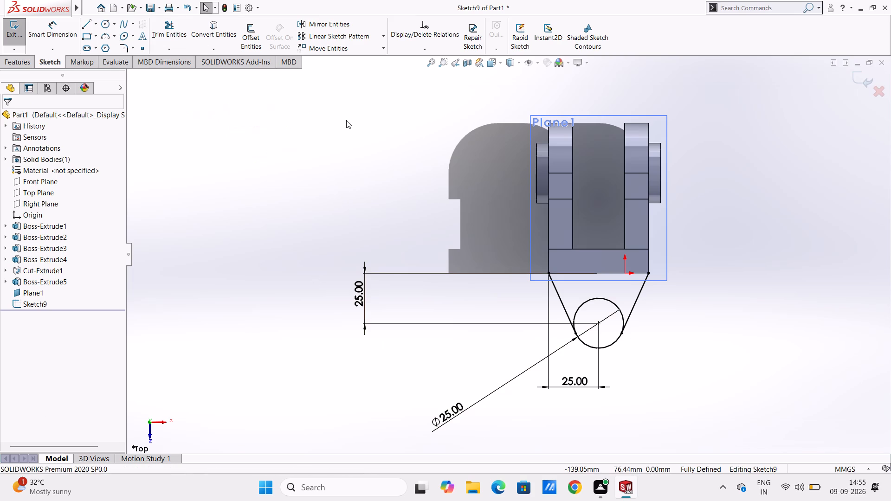
Apply tangent relations between the circle and each of the two slanted lines.
left_click(569, 317)
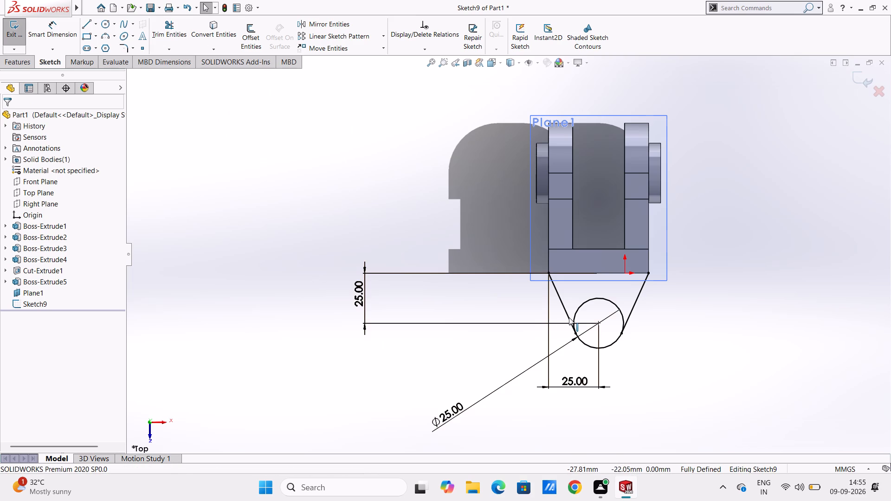
left_click(576, 315, "ctrl")
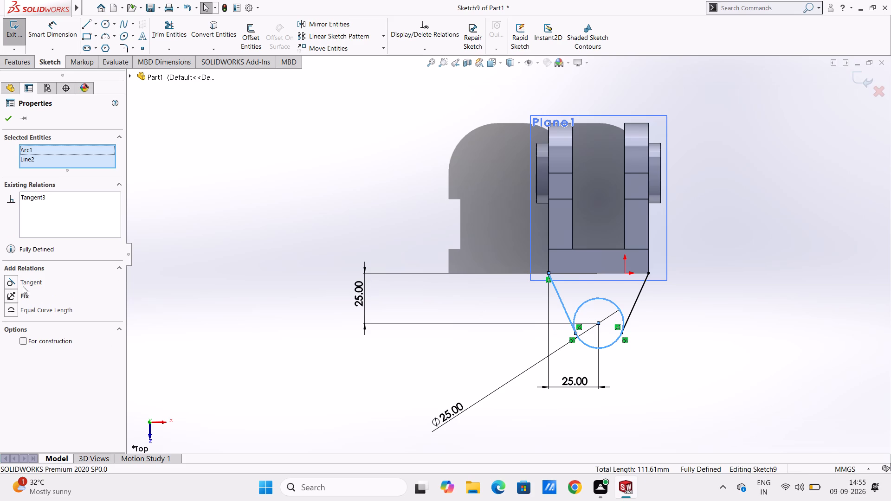
left_click(13, 282)
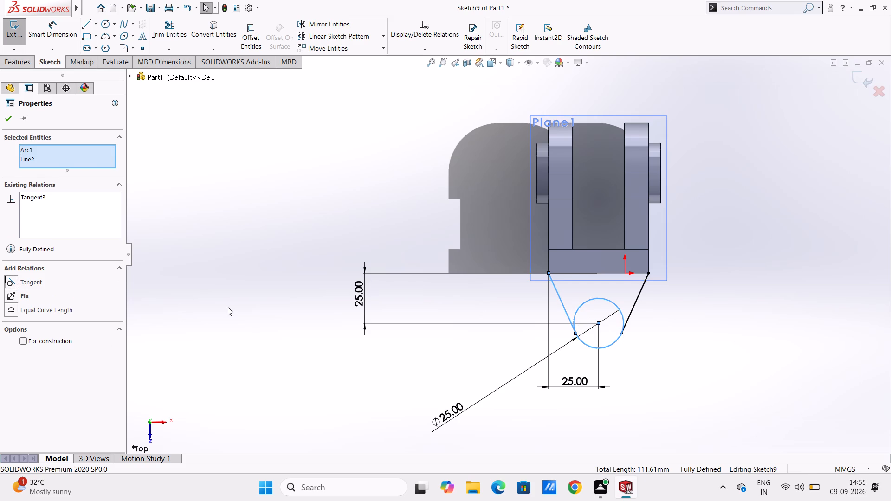
left_click(228, 307)
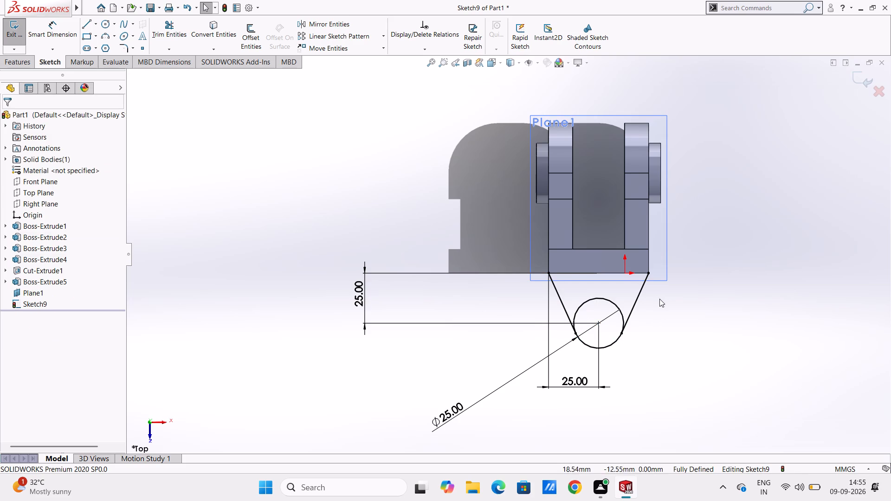
left_click(637, 299)
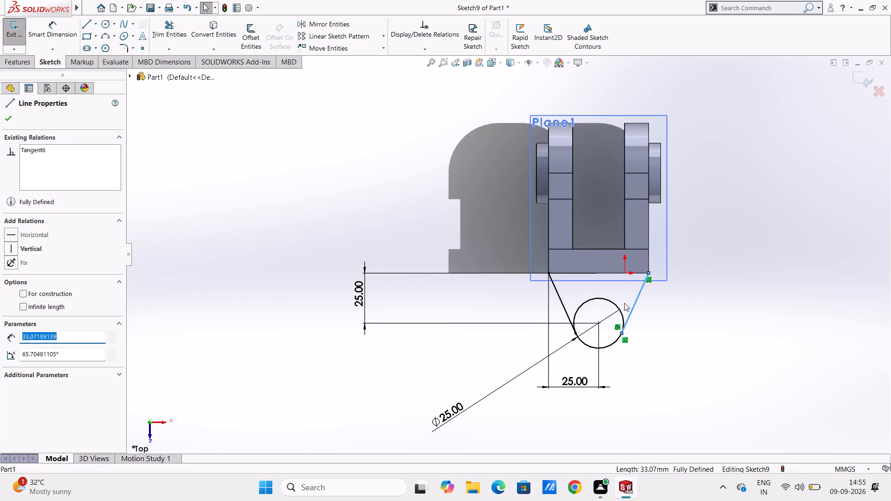
left_click(618, 308, "ctrl")
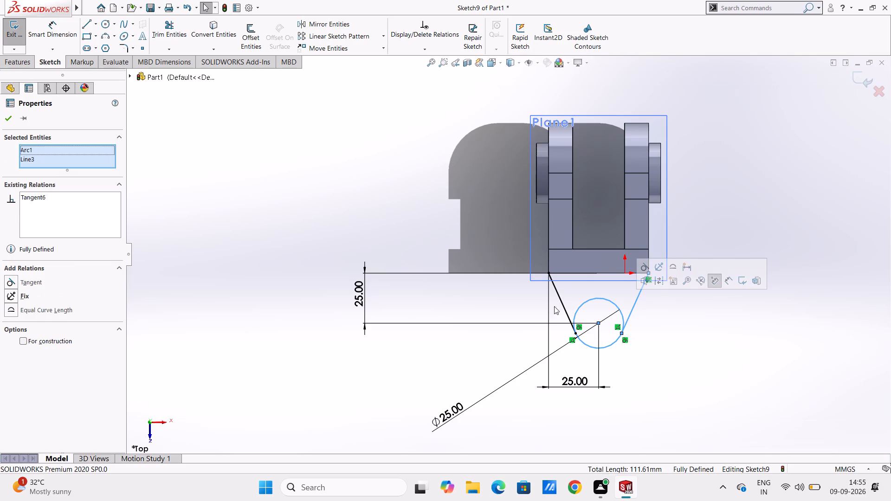
left_click(25, 280)
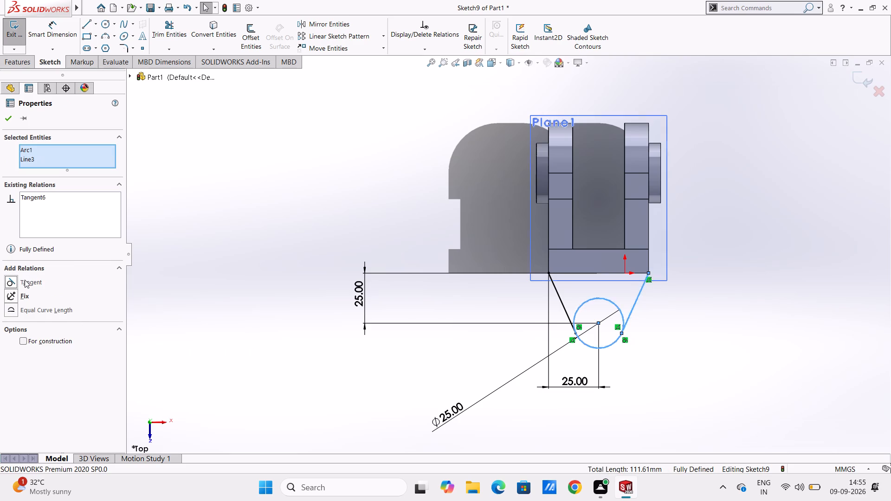
left_click(291, 324)
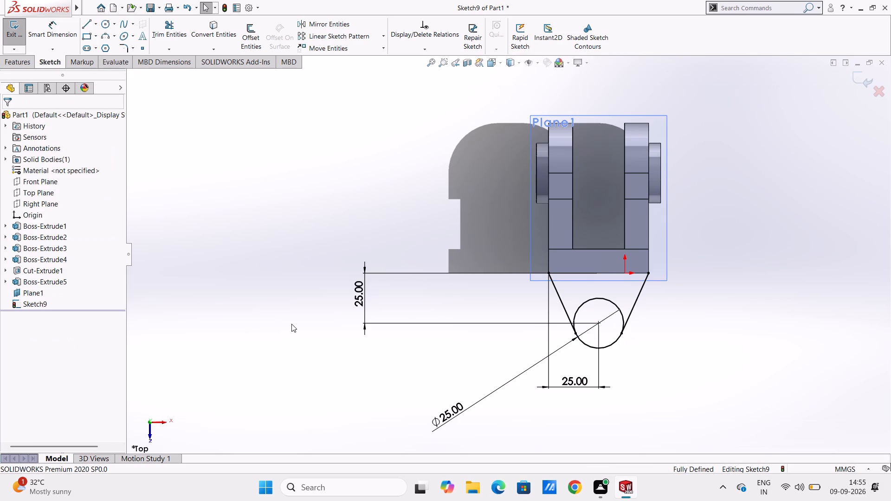
Trim away the circle's inner arc between the slanted lines, leaving only the outer rounded end.
left_click(175, 39)
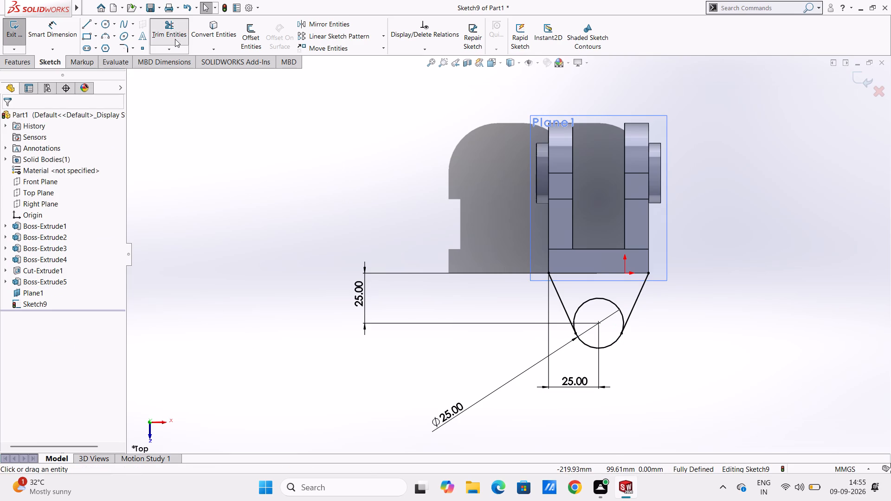
left_click(589, 302)
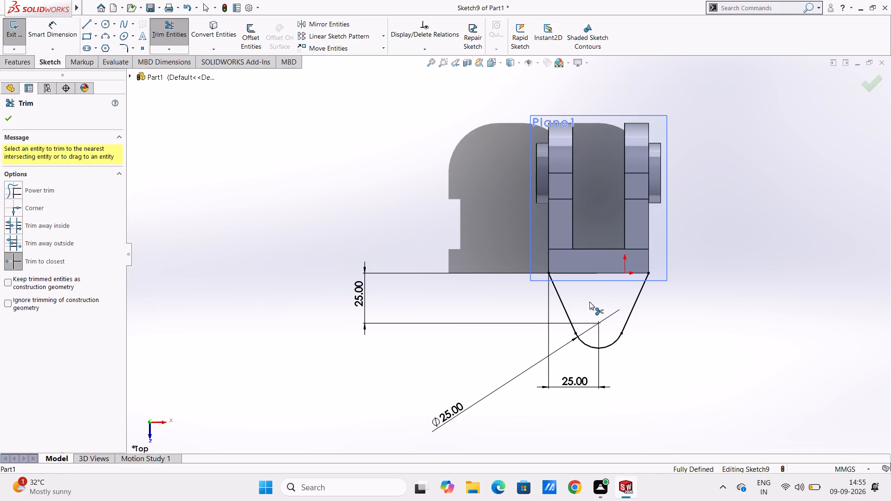
key("Escape")
key("Escape")
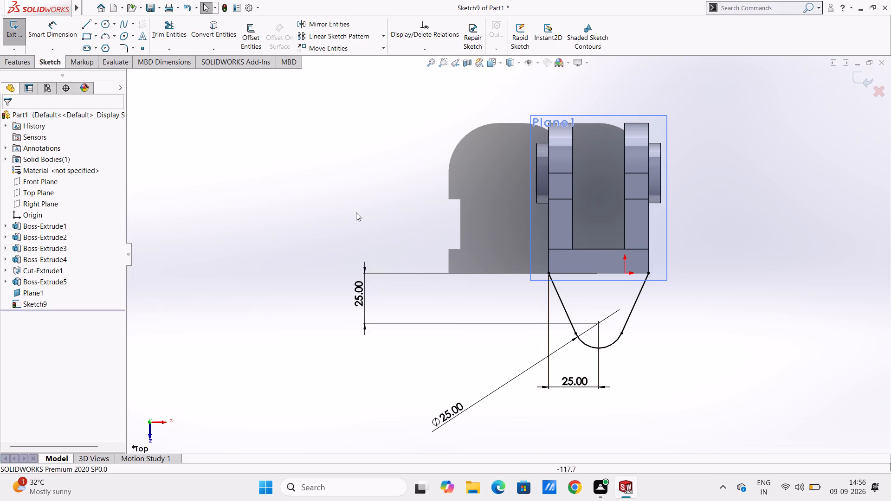
Close the lug profile with a 50 mm horizontal line between the flange's two outer corners.
left_click(84, 21)
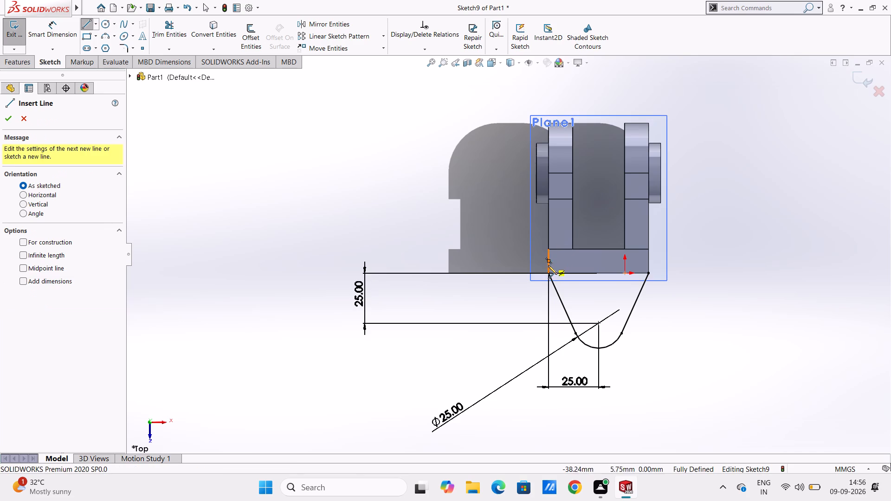
left_click(548, 273)
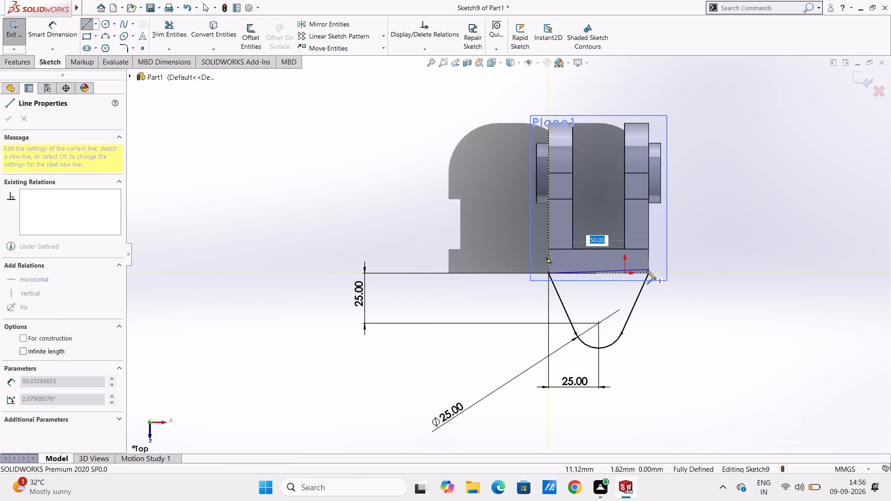
left_click(647, 272)
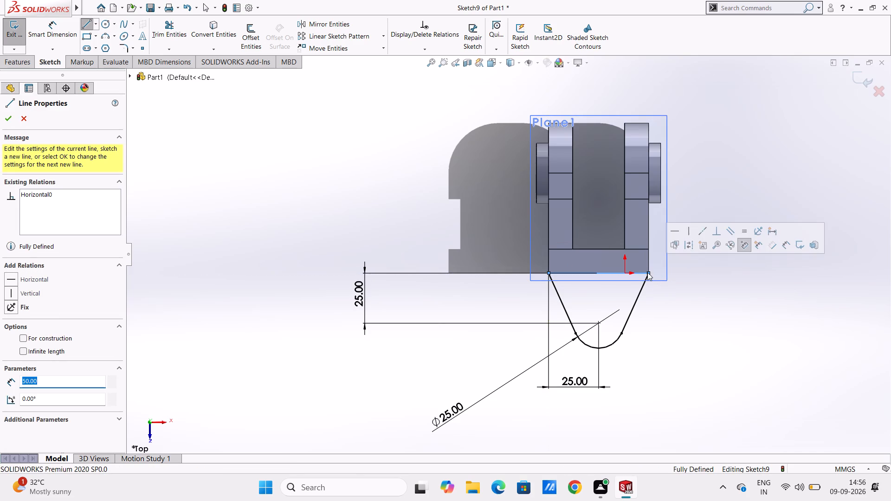
key("Escape")
key("Escape")
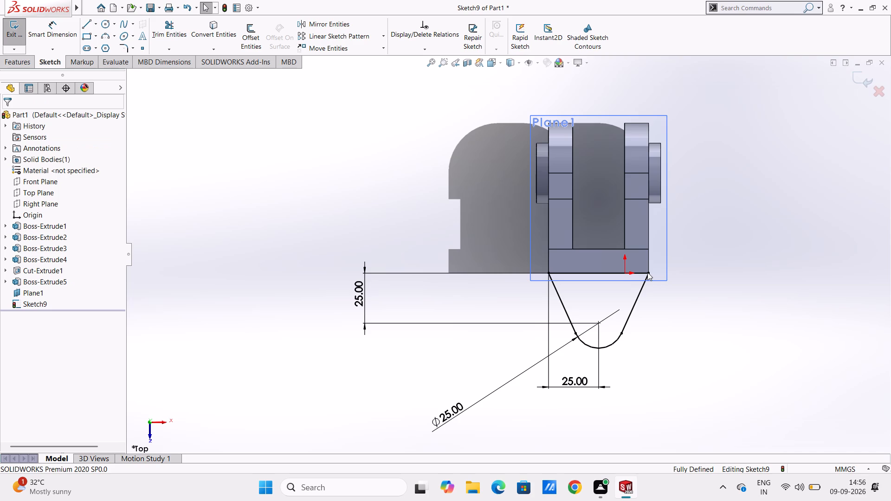
Extrude the closed lug profile 12 mm blind in the reversed, downward direction, merged with the bracket.
key("ctrl+7")
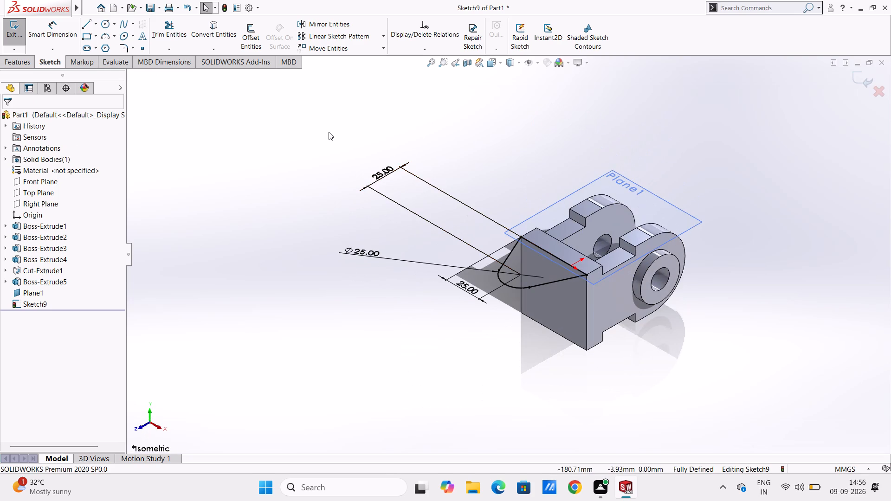
left_click(25, 57)
left_click(26, 32)
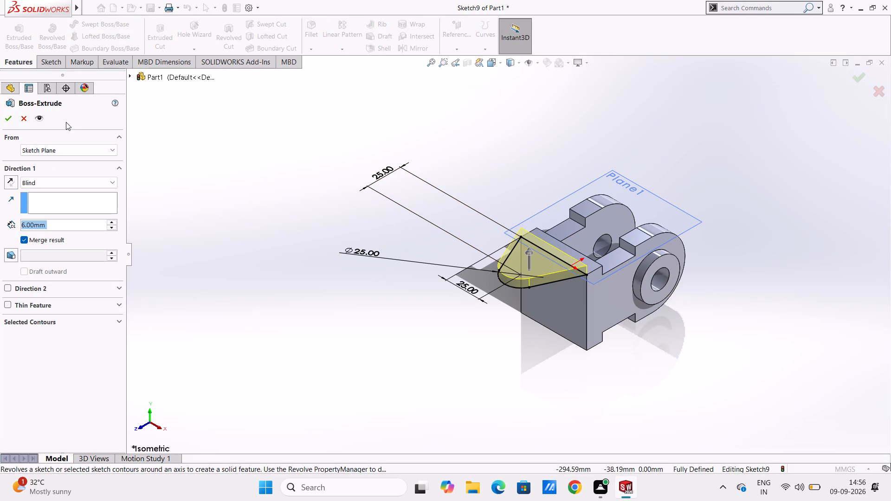
left_click(12, 180)
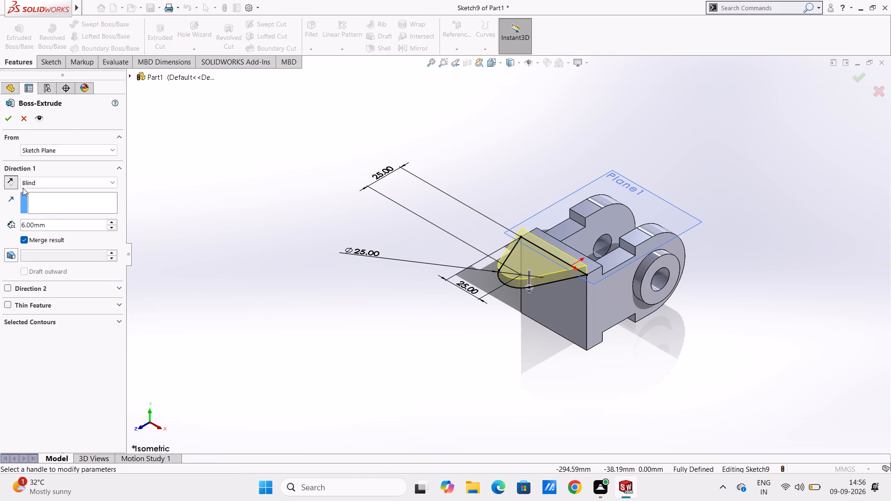
double_click(57, 228)
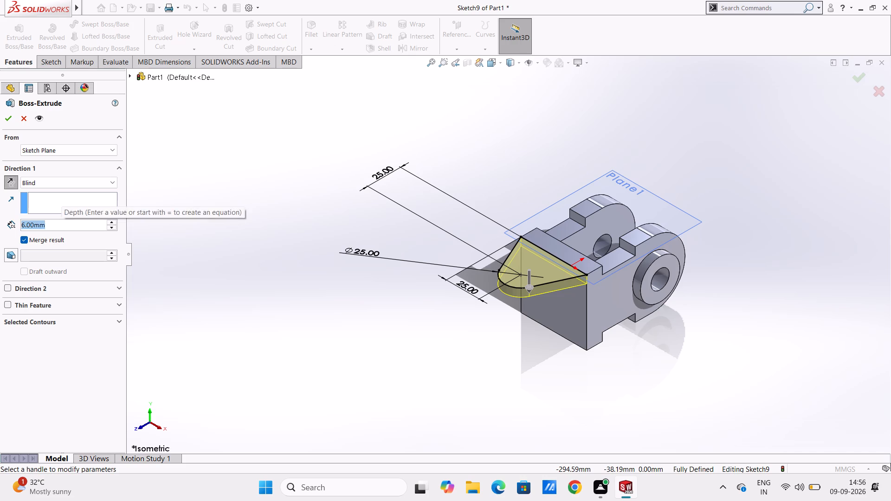
type("12")
key("Return")
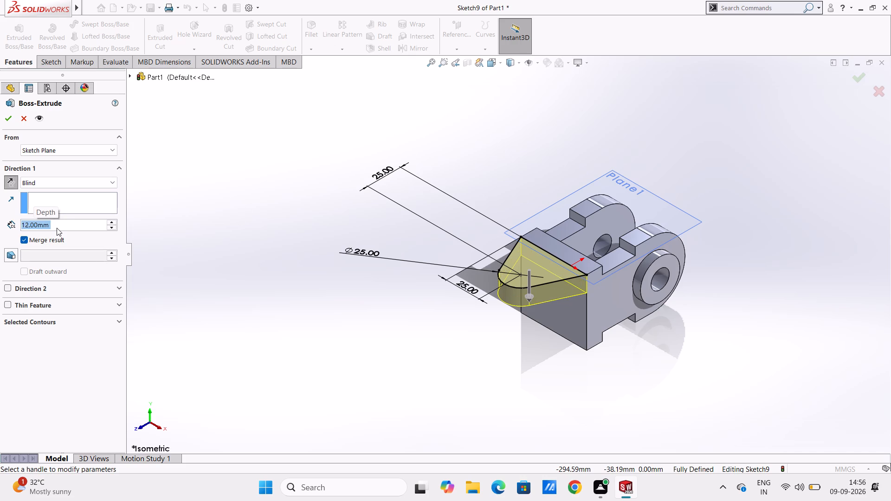
left_click(5, 119)
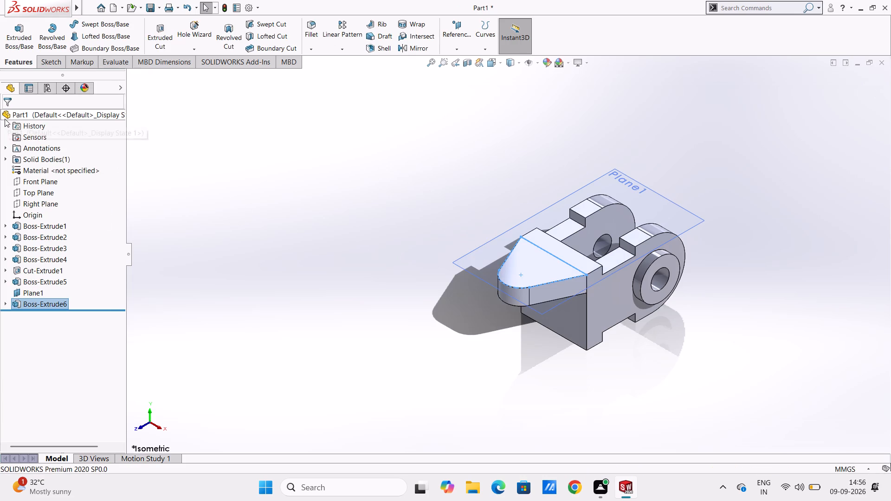
left_click(228, 231)
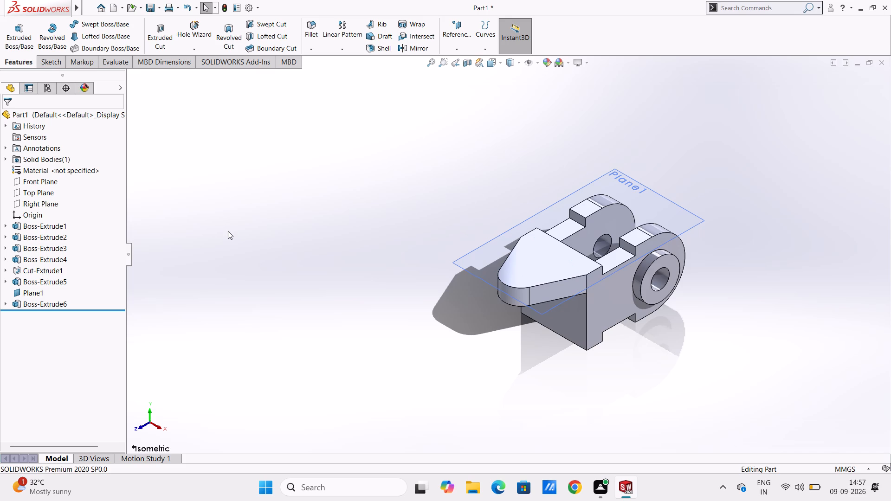
Start a sketch on the lug's top face and draw a 12.5 mm radius circle concentric with its rounded end.
key("ctrl+5")
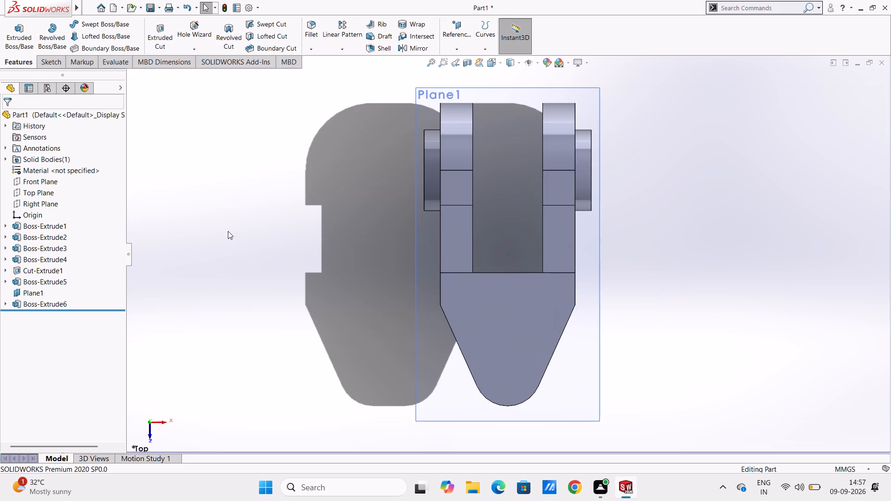
left_click(526, 324)
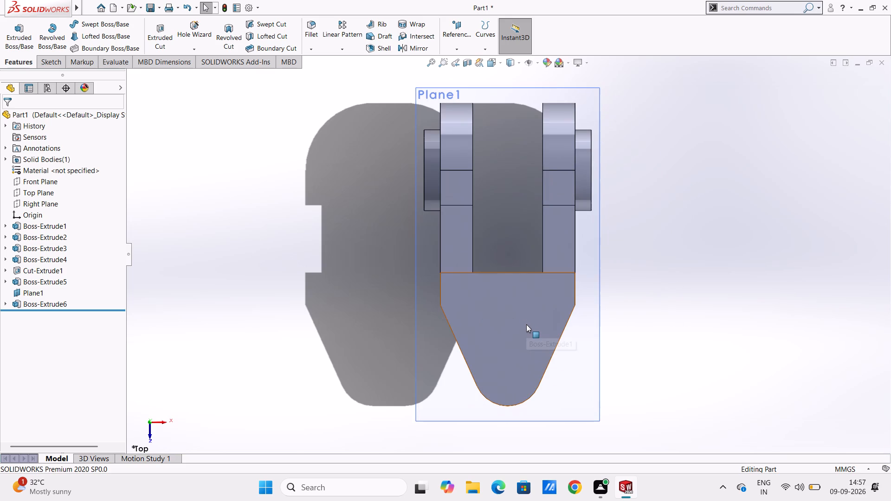
left_click(566, 298)
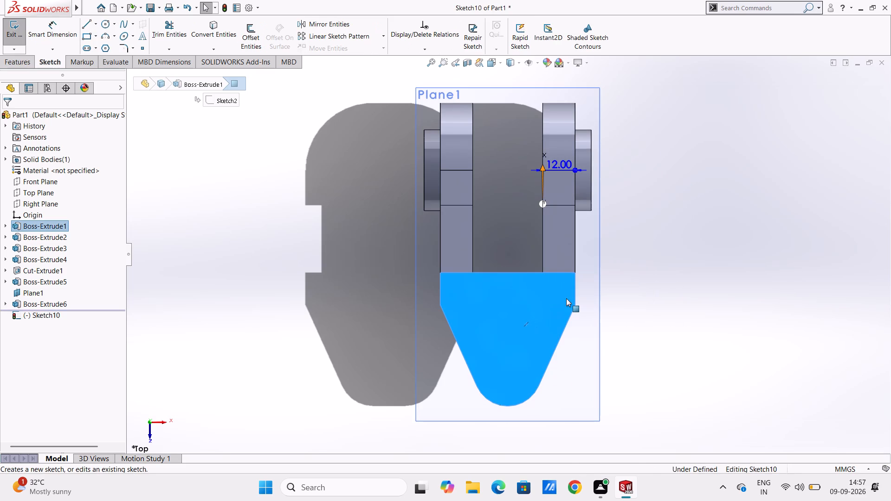
left_click(214, 333)
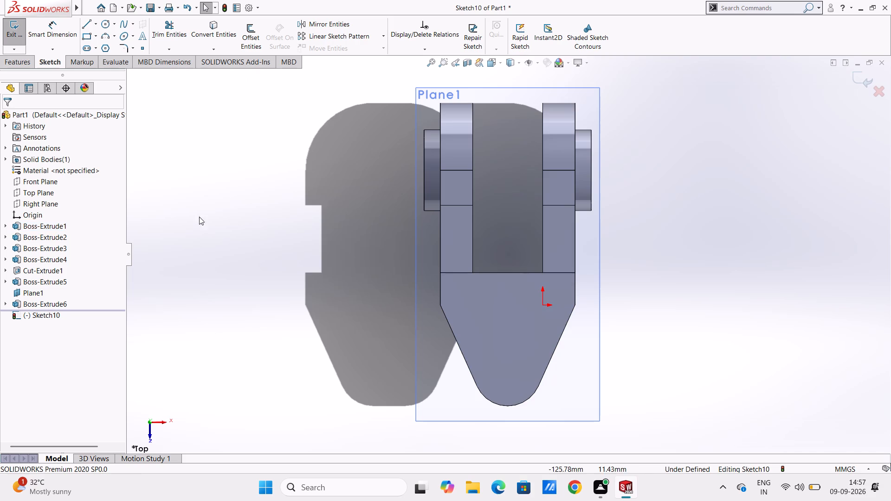
left_click(103, 22)
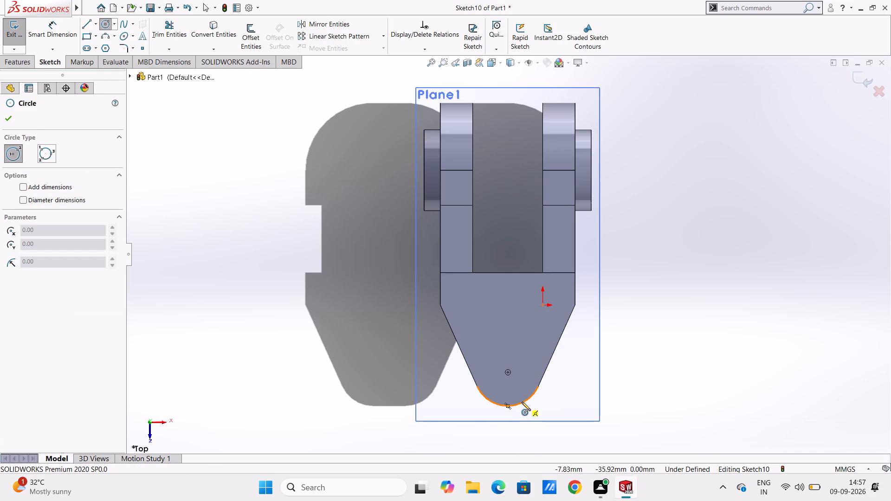
left_click(507, 370)
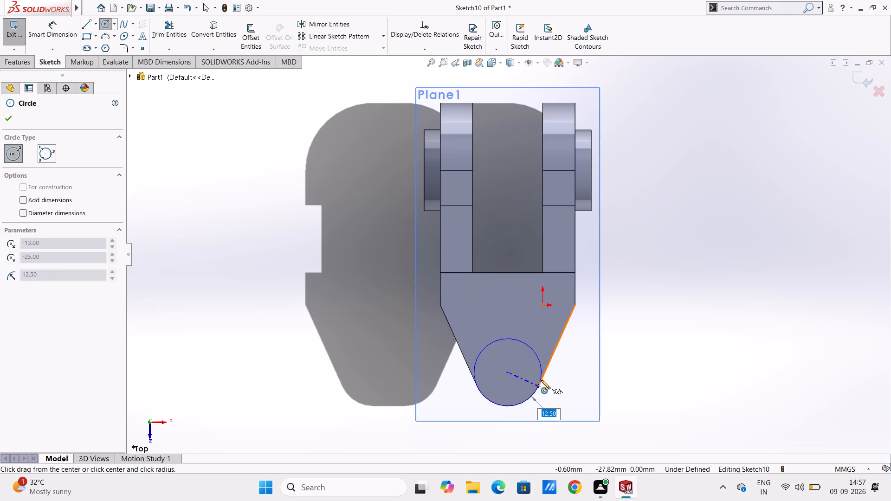
key("Return")
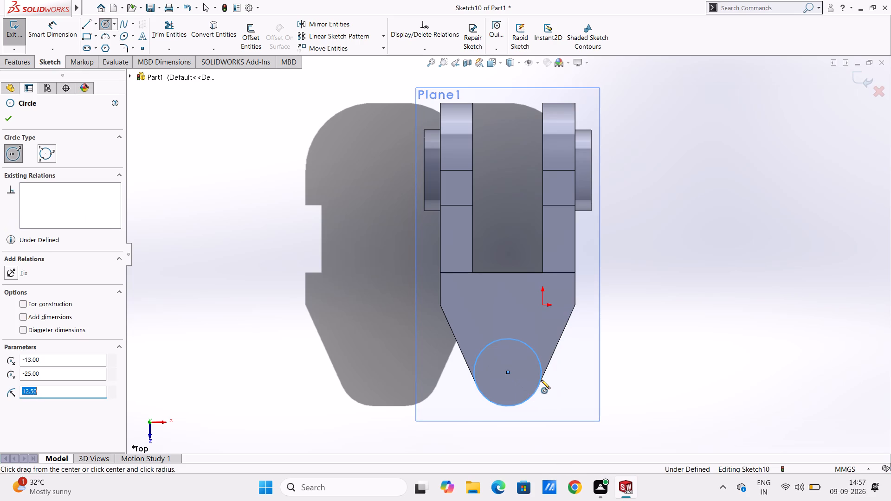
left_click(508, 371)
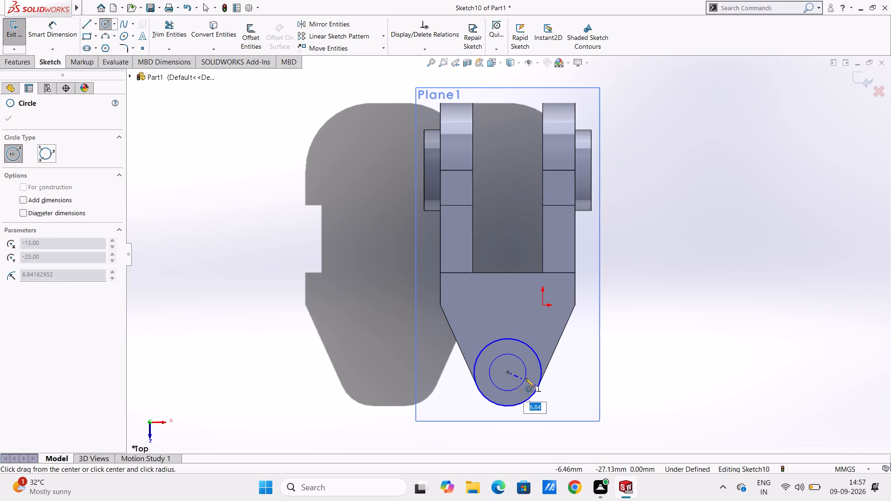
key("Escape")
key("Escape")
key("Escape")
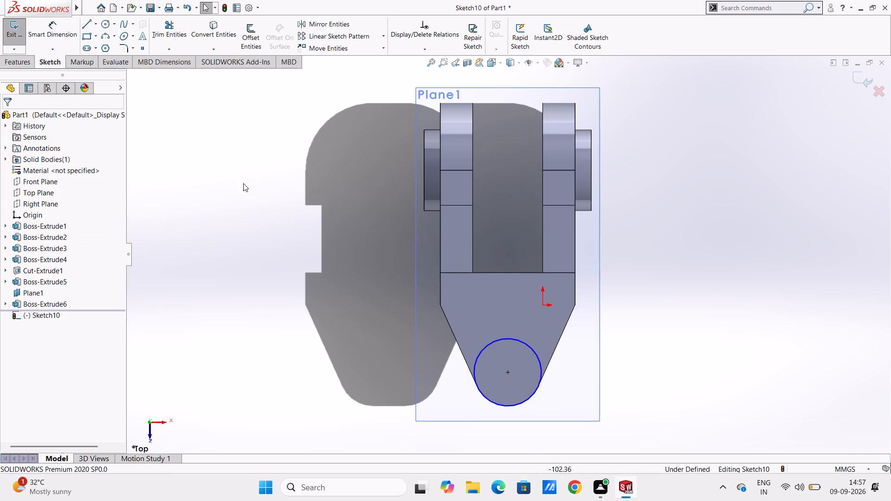
Add a 25 mm diameter dimension to the sketched circle at the lug's rounded end.
left_click(58, 39)
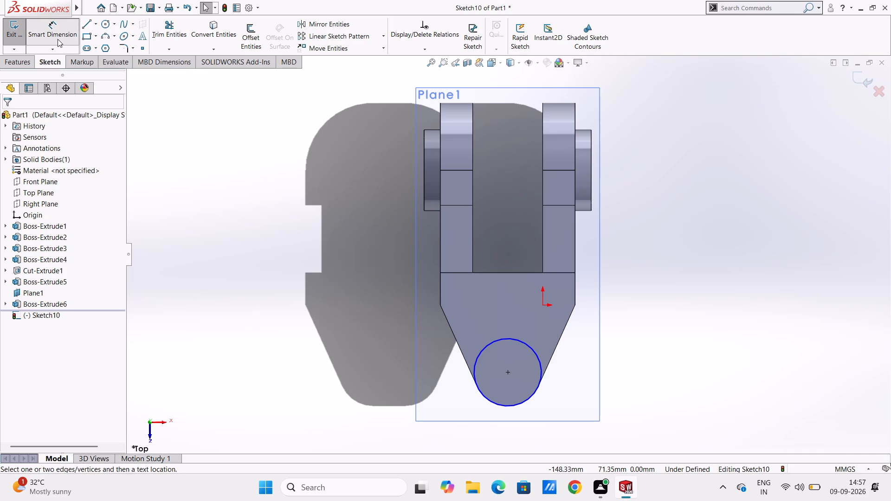
left_click(475, 379)
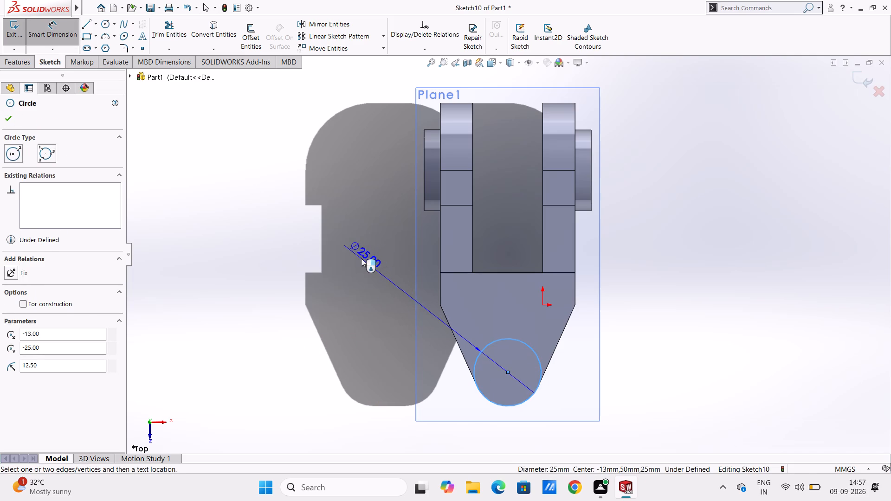
left_click(361, 258)
key("Return")
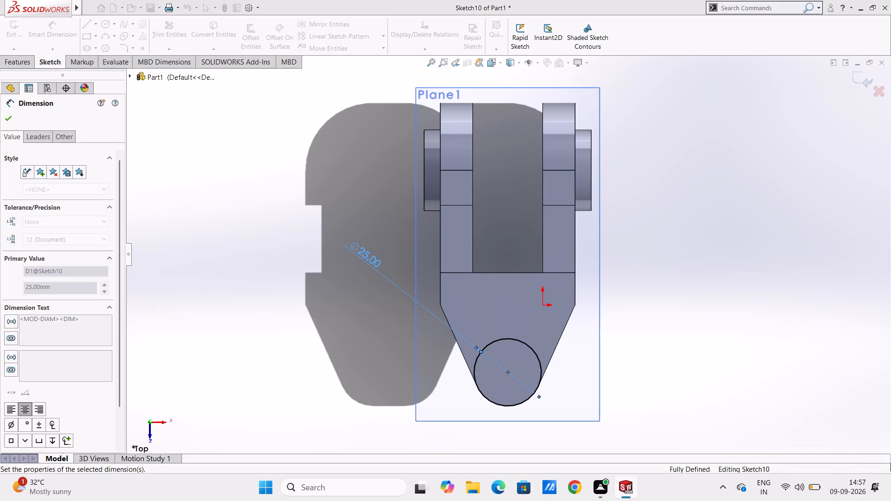
left_click(350, 293)
key("Escape")
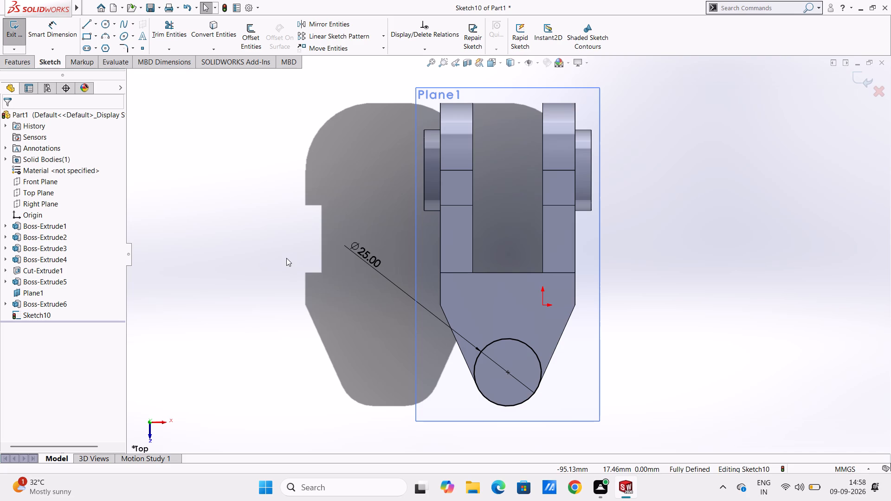
Extrude the 25 mm circle 19 mm blind in the reversed, downward direction, merged with the lug.
key("ctrl+7")
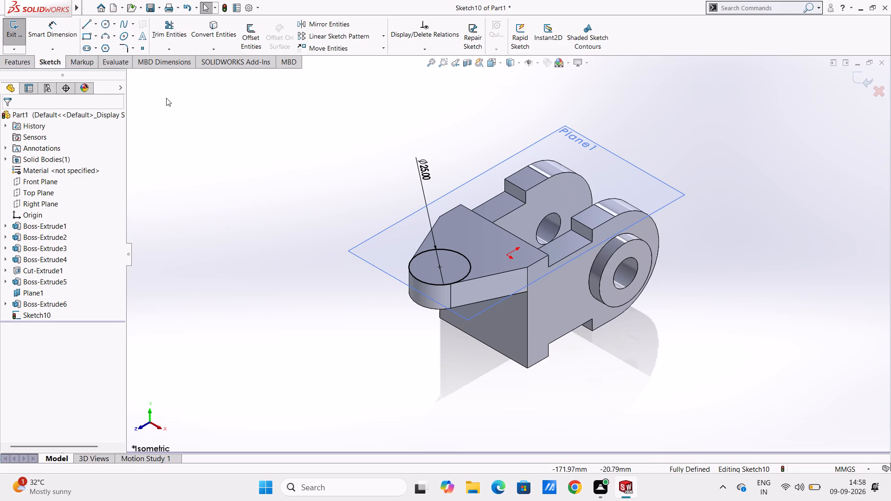
left_click(18, 57)
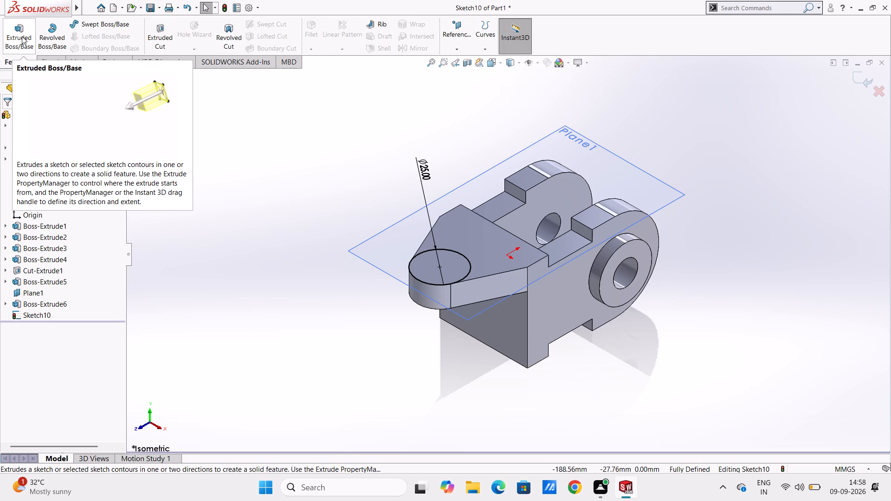
left_click(22, 36)
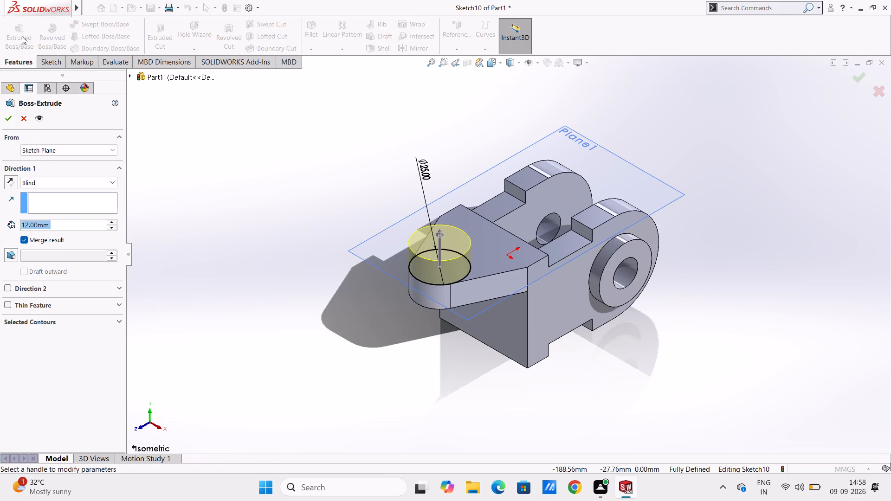
left_click(17, 185)
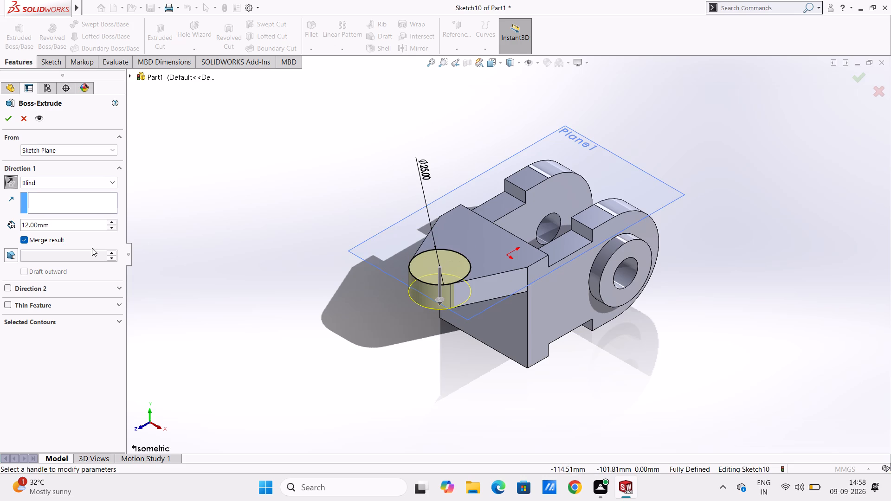
double_click(84, 229)
type("19")
key("Return")
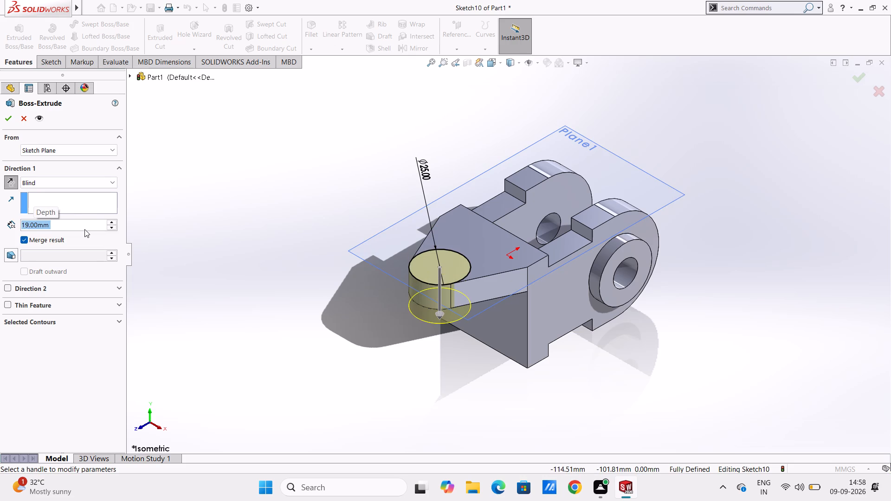
left_click(5, 119)
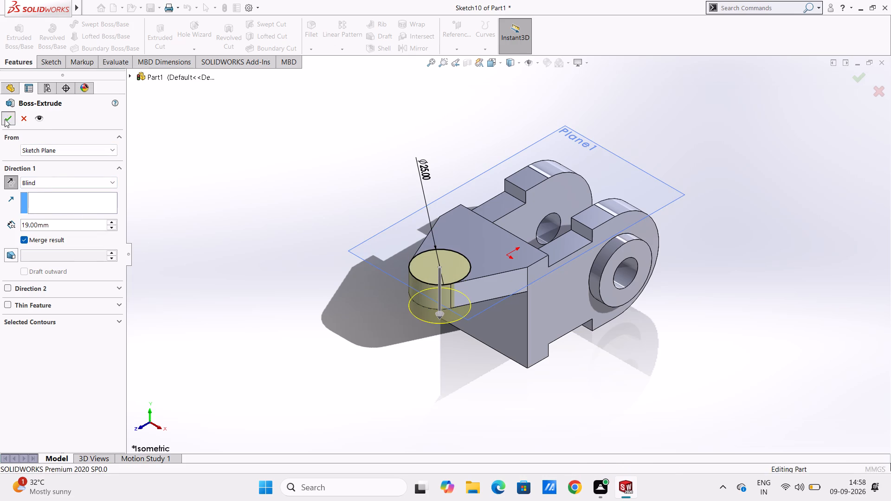
left_click(196, 229)
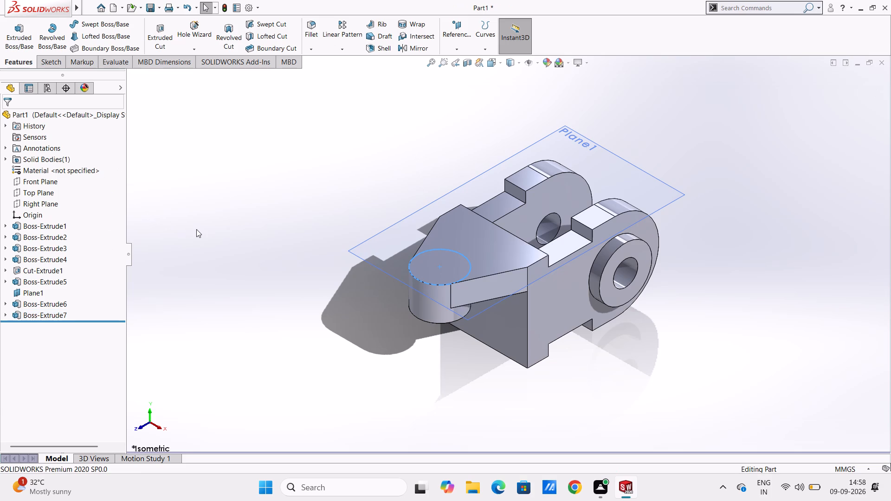
Start a sketch on the lug's top face and draw a 9 mm radius circle concentric with its rounded end.
key("ctrl+5")
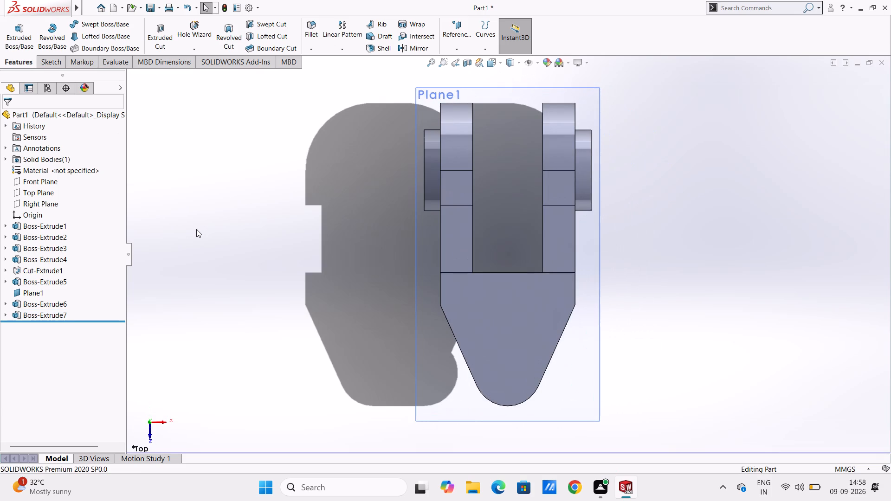
left_click(491, 346)
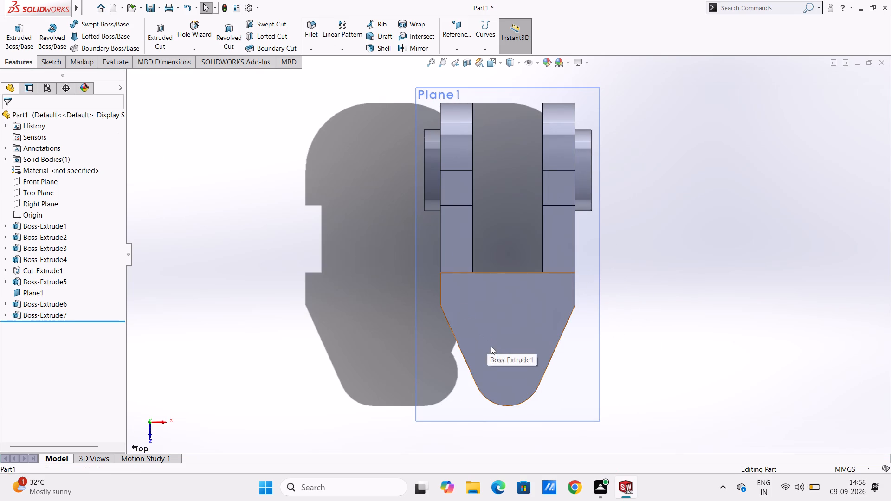
left_click(532, 321)
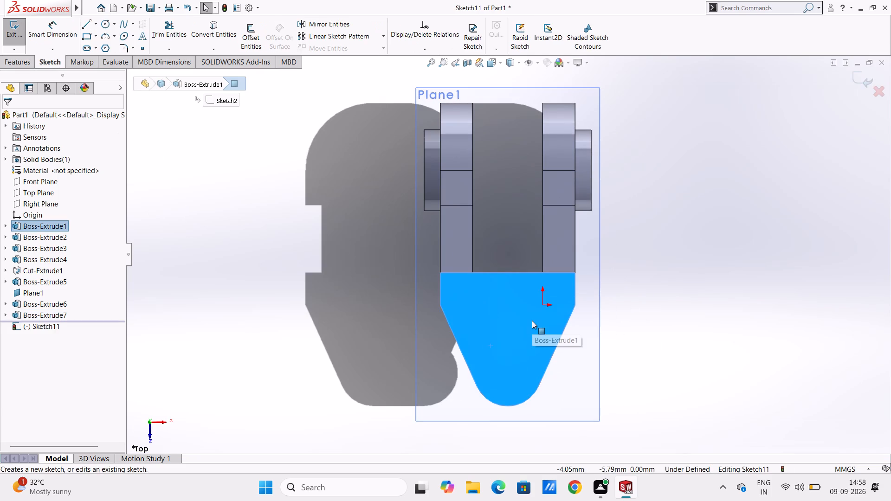
left_click(271, 282)
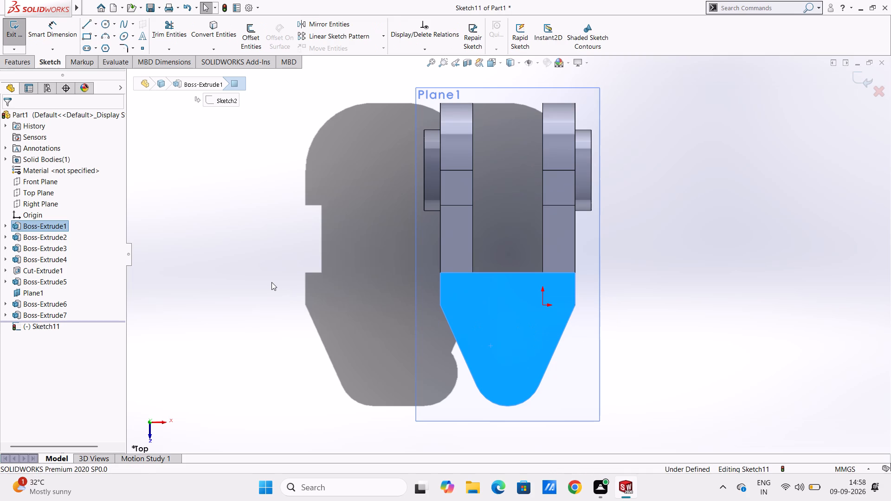
left_click(107, 24)
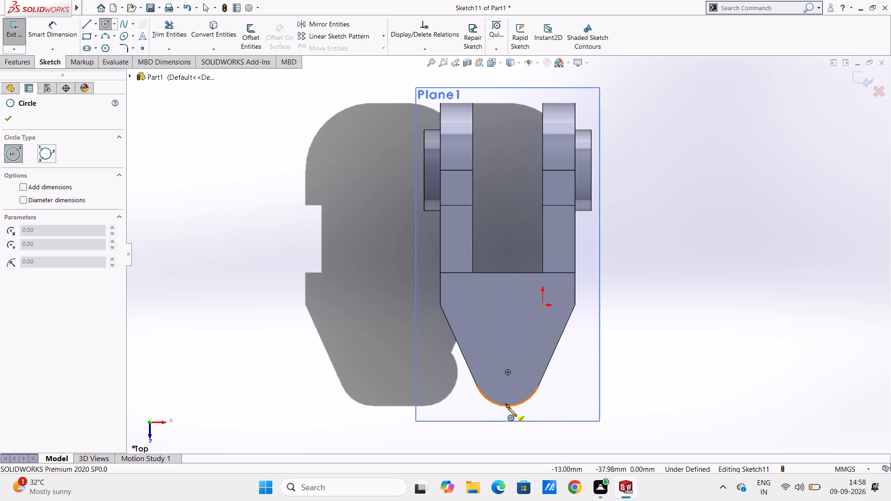
left_click(507, 371)
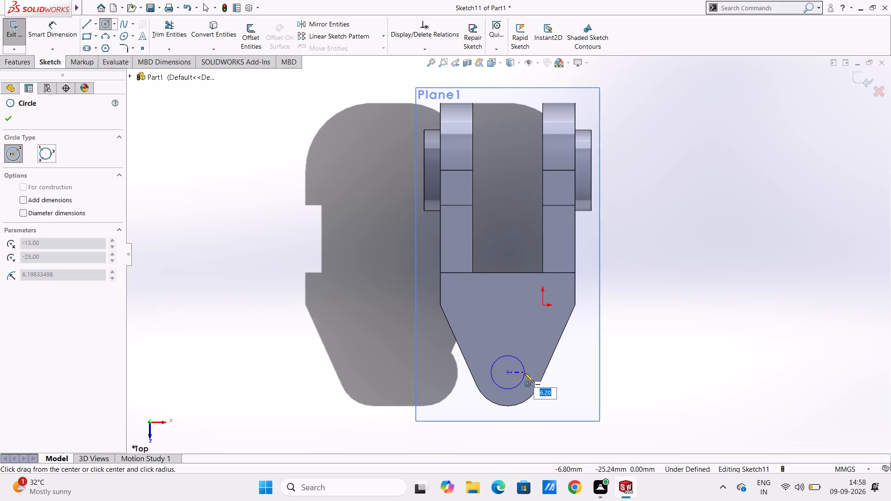
key("9")
key("Return")
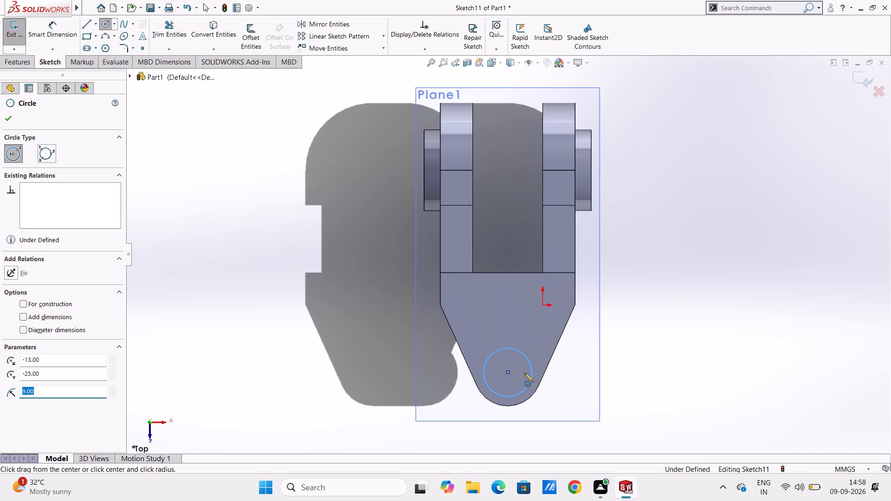
key("Escape")
key("Escape")
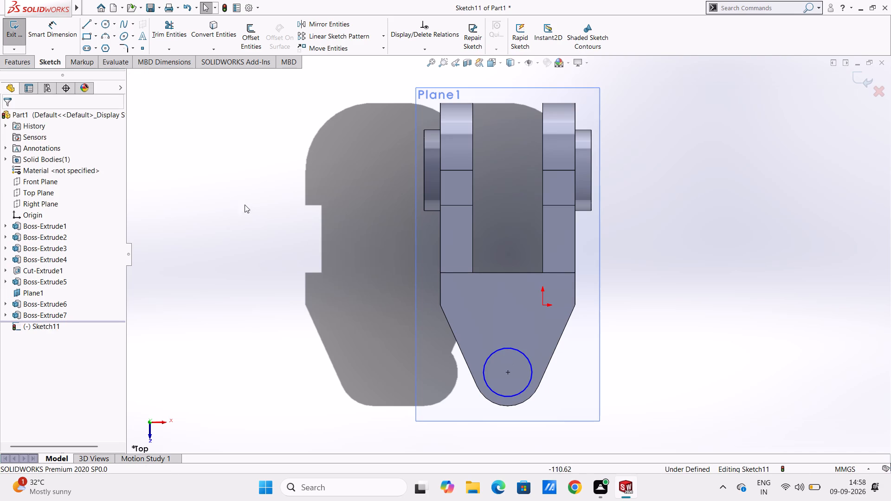
Add an 18 mm diameter dimension to the new circle at the lug's rounded end.
left_click(50, 33)
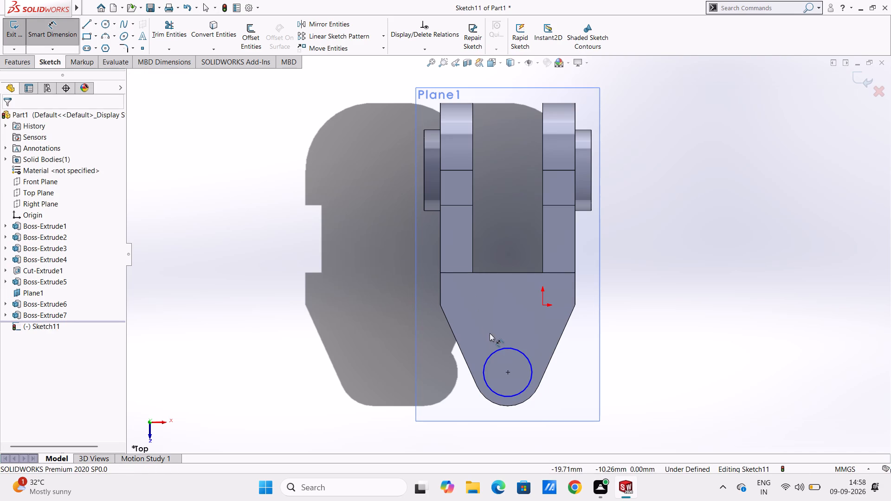
left_click(493, 354)
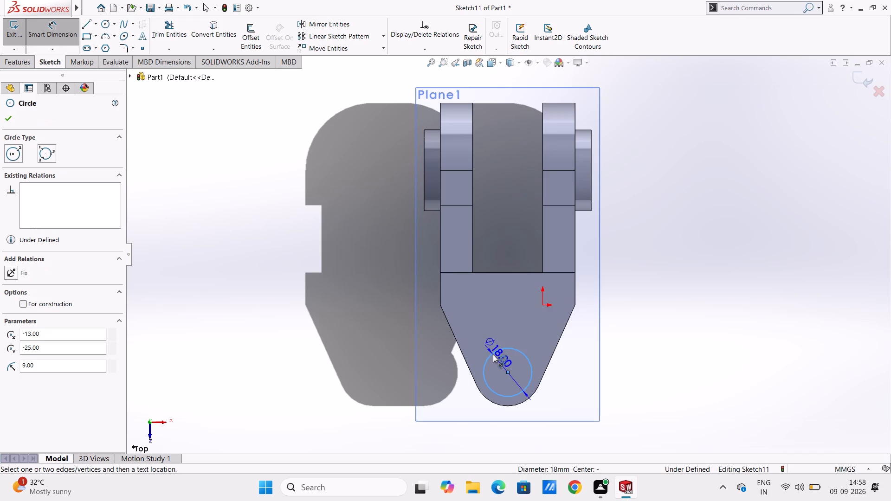
left_click(337, 257)
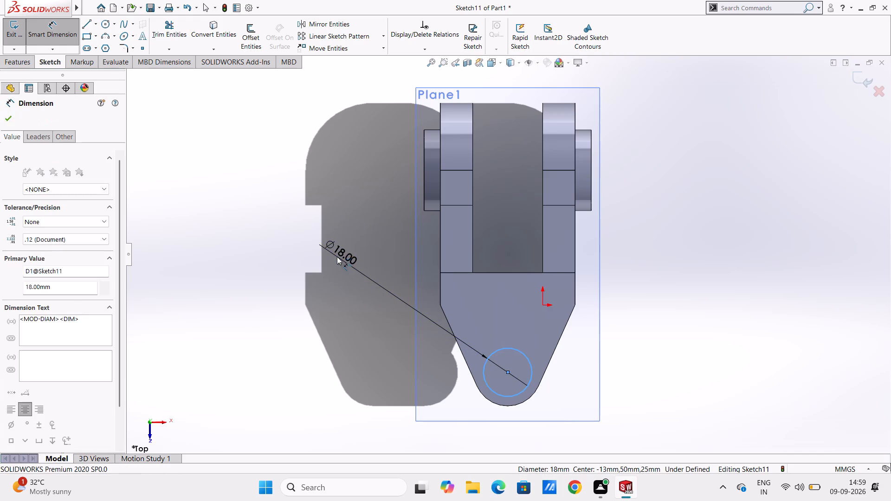
key("Return")
left_click(342, 282)
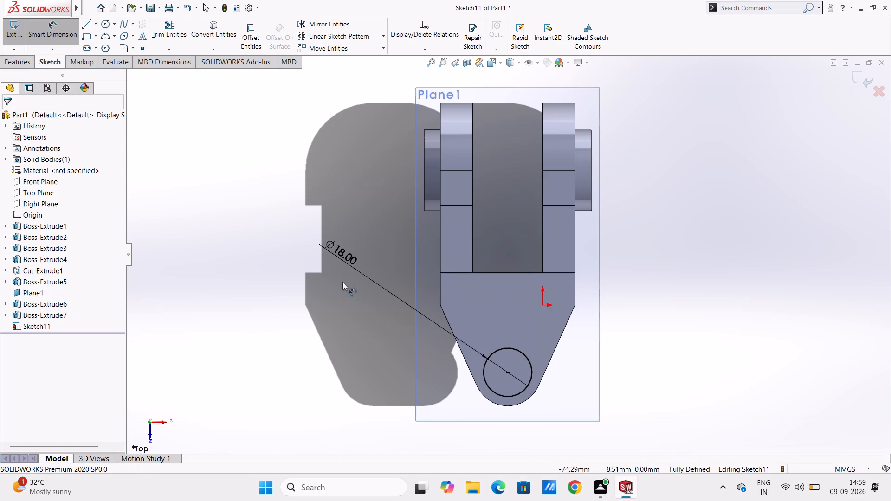
key("Escape")
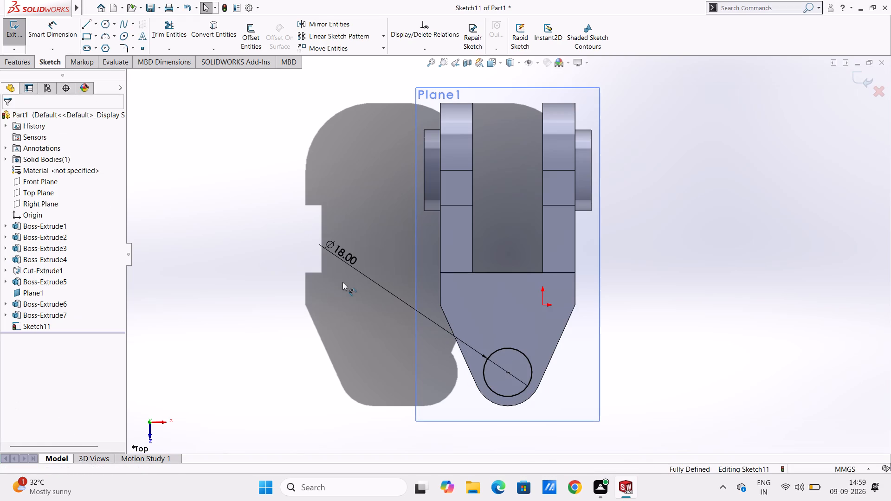
Cut the 18 mm circle Through All, making a hole down through the lug and its cylindrical boss.
key("ctrl+7")
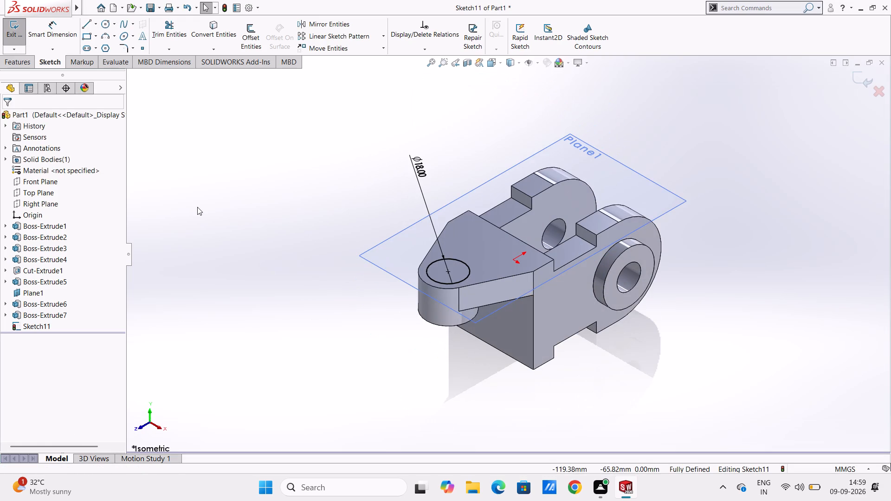
left_click(23, 65)
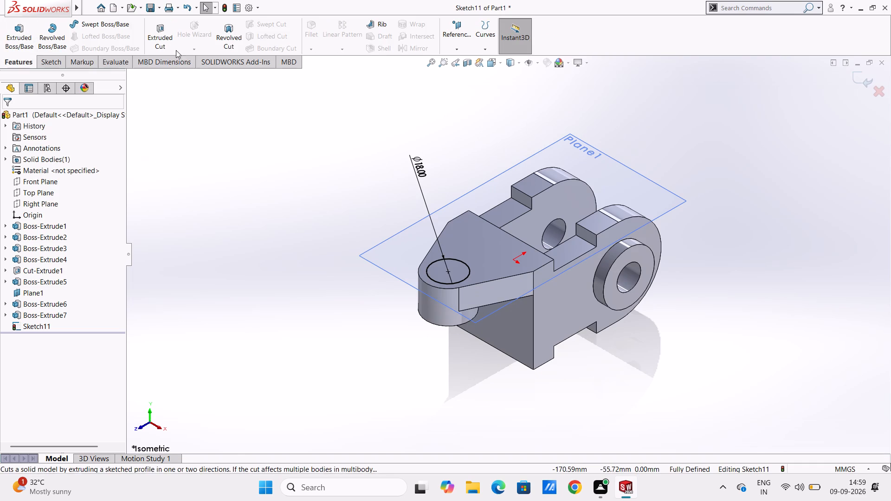
left_click(159, 33)
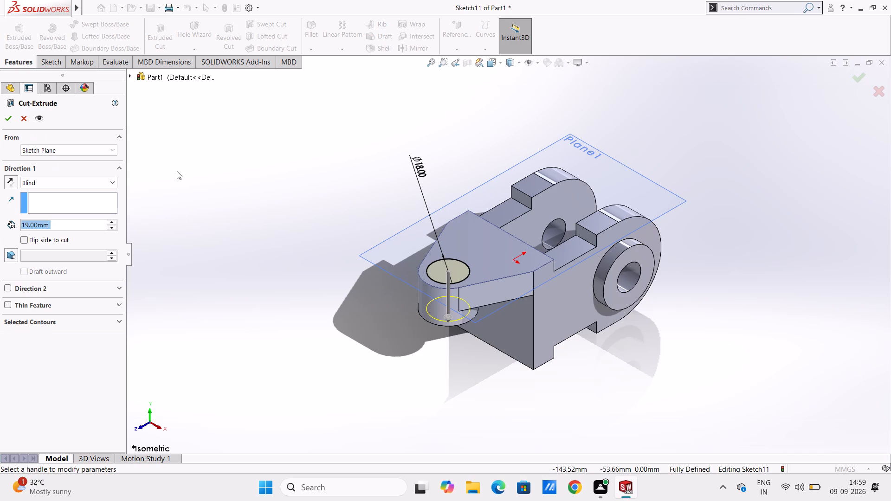
left_click(116, 180)
left_click(102, 198)
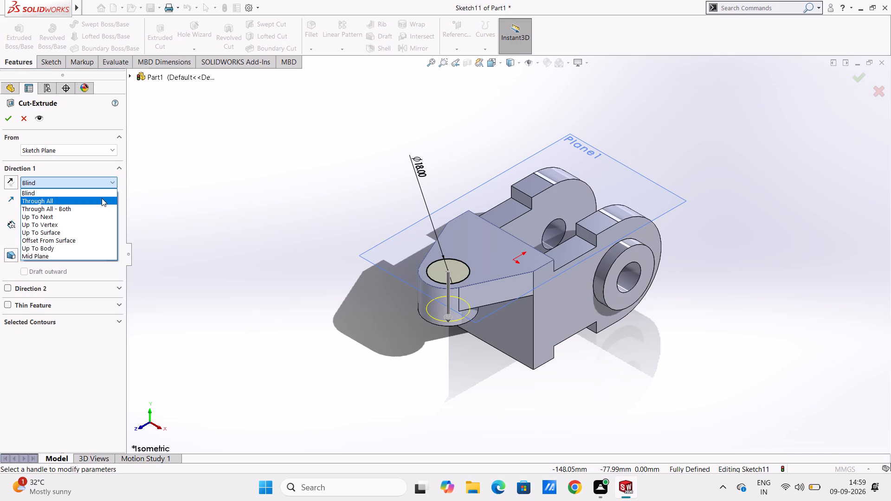
left_click(13, 118)
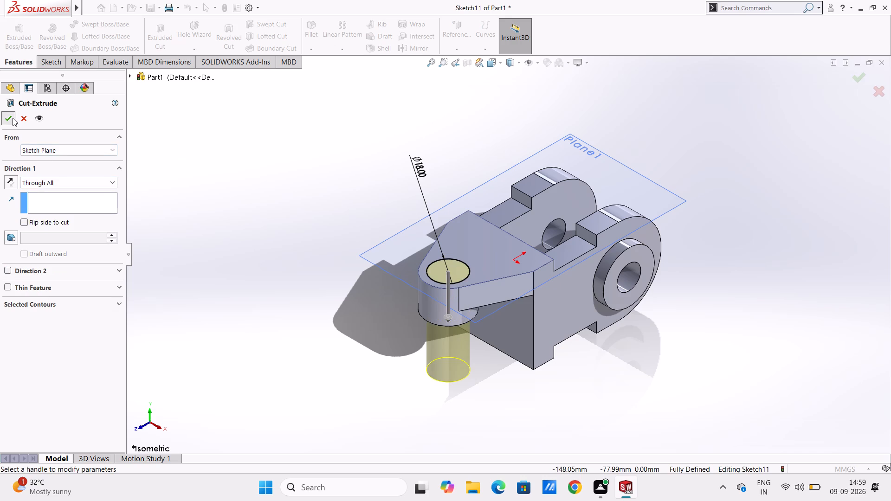
left_click(230, 206)
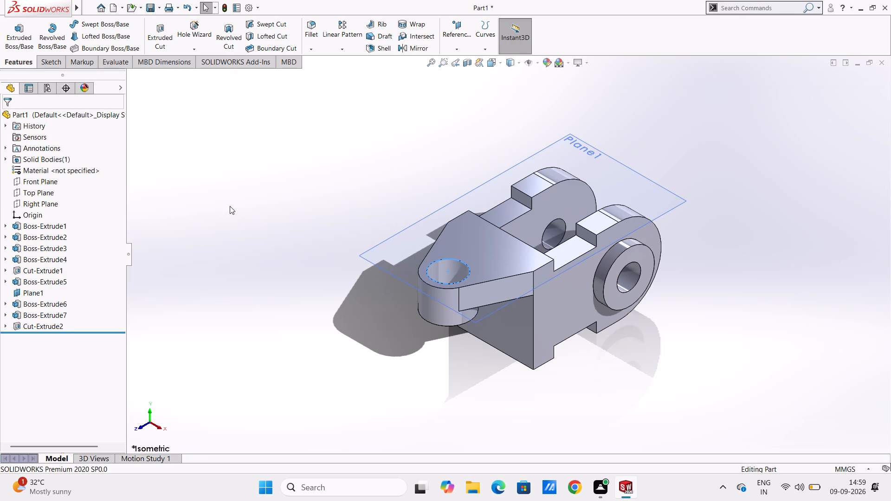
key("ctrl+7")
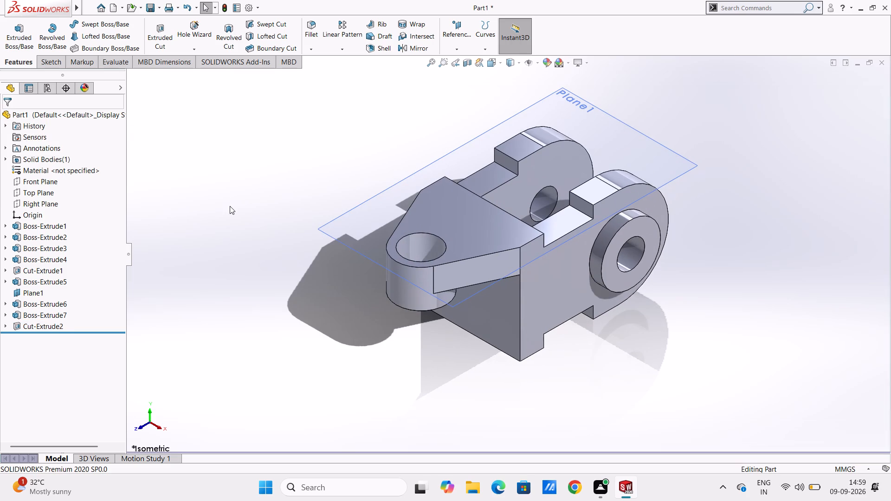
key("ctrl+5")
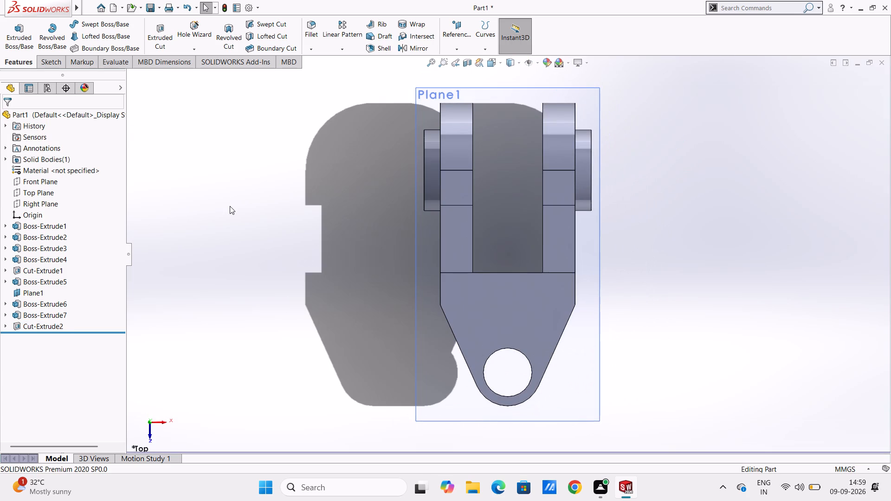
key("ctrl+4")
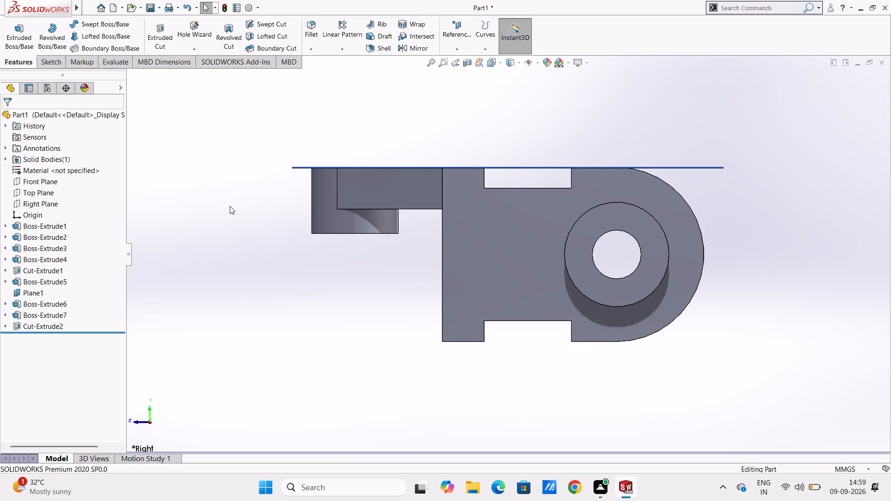
Hide Plane1, viewing the bracket from the bottom.
key("ctrl+6")
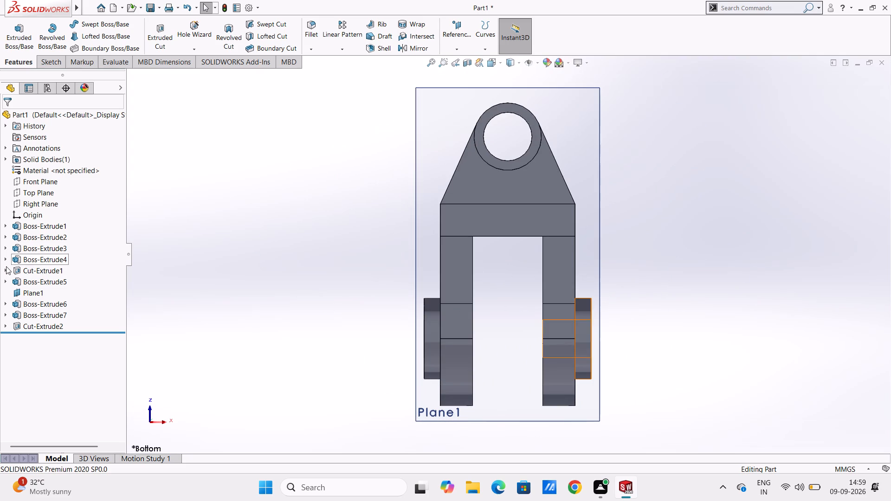
left_click(27, 289)
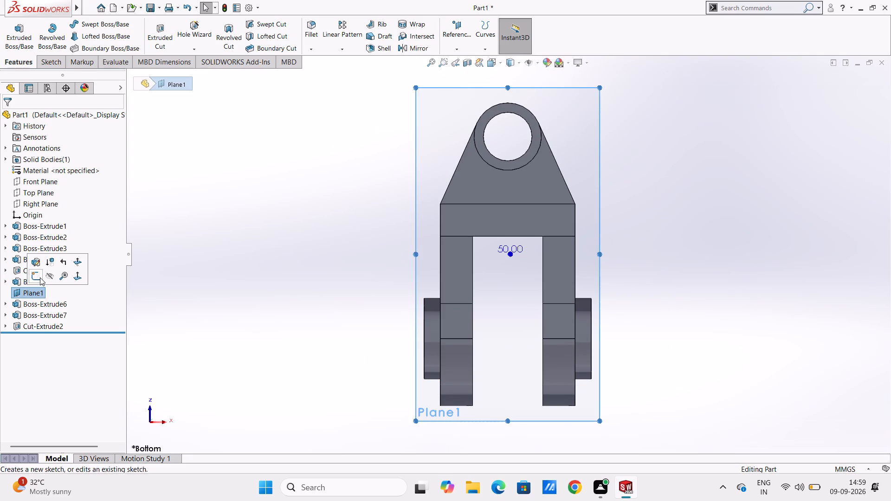
left_click(48, 277)
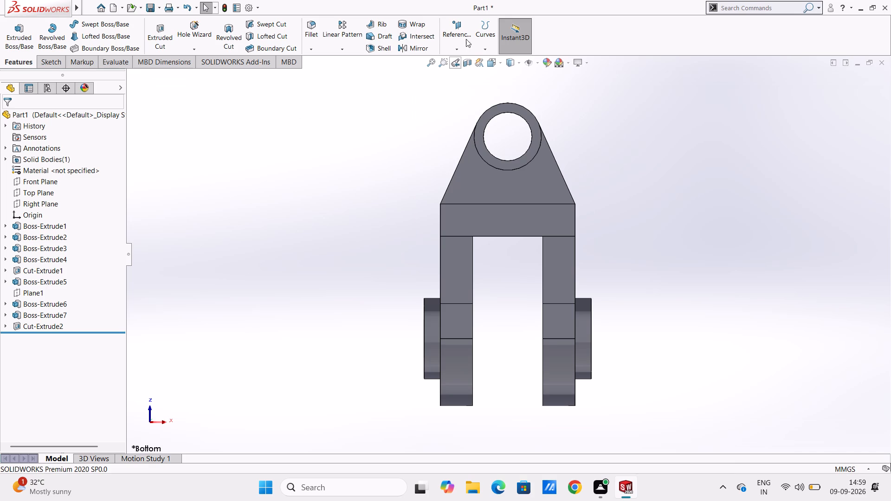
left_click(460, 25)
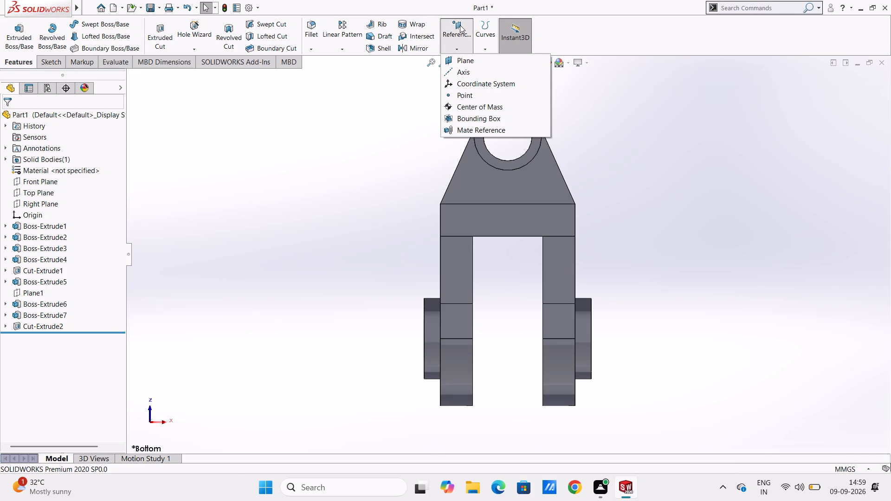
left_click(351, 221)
Start a sketch on the connecting block's underside and draw two circles of 9 mm and 12.5 mm radius concentric with the lug's hole.
left_click(476, 216)
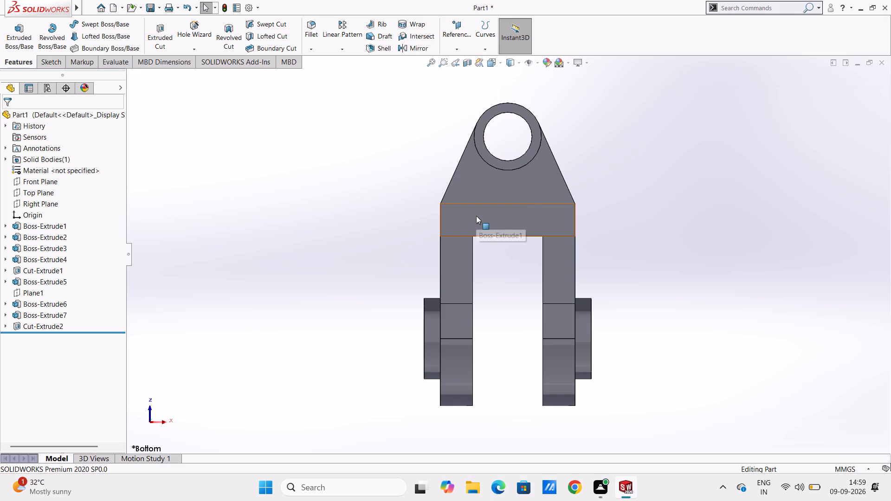
left_click(518, 188)
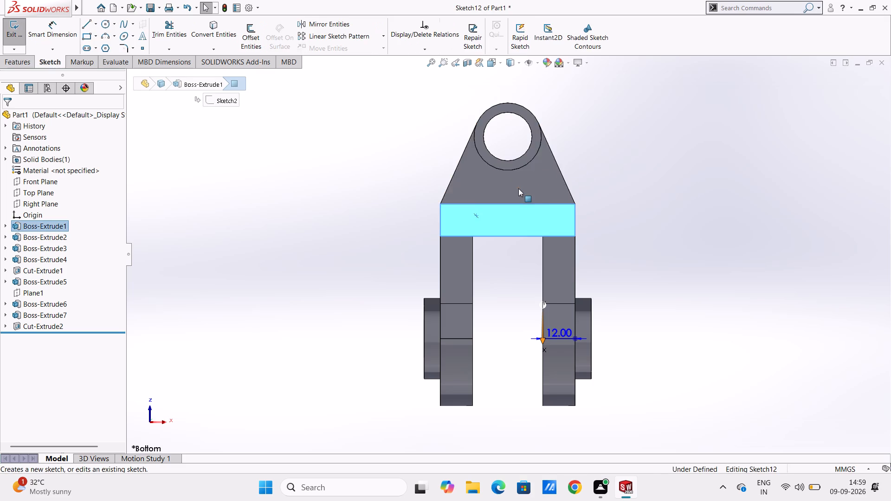
left_click(357, 180)
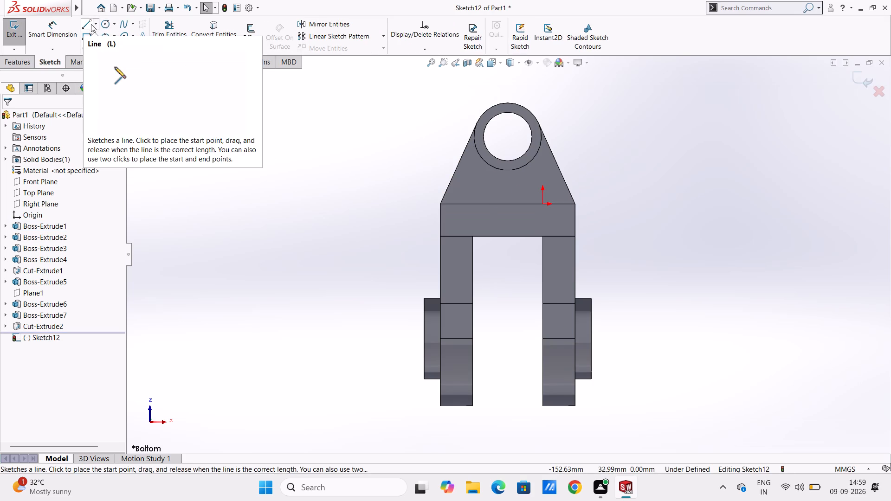
left_click(106, 24)
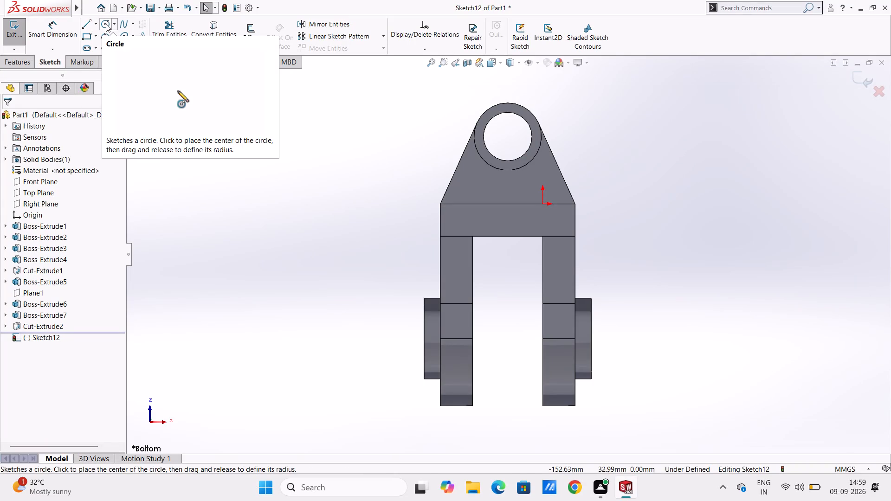
left_click(508, 137)
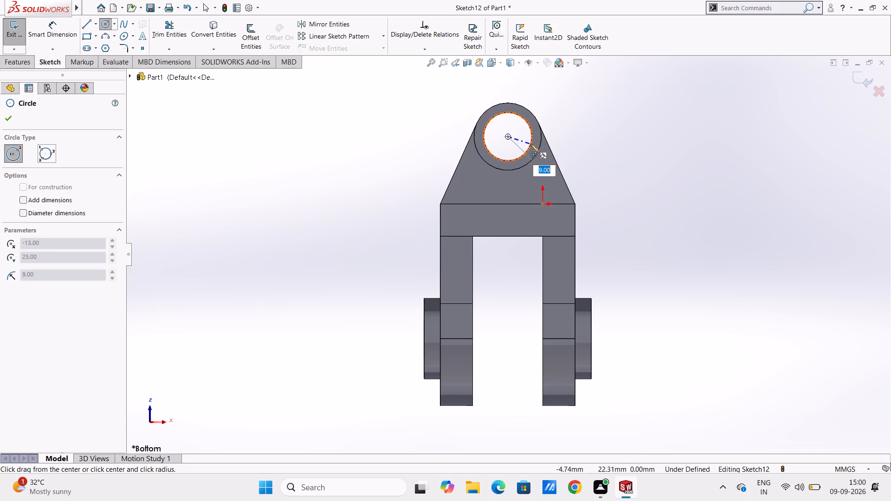
key("Return")
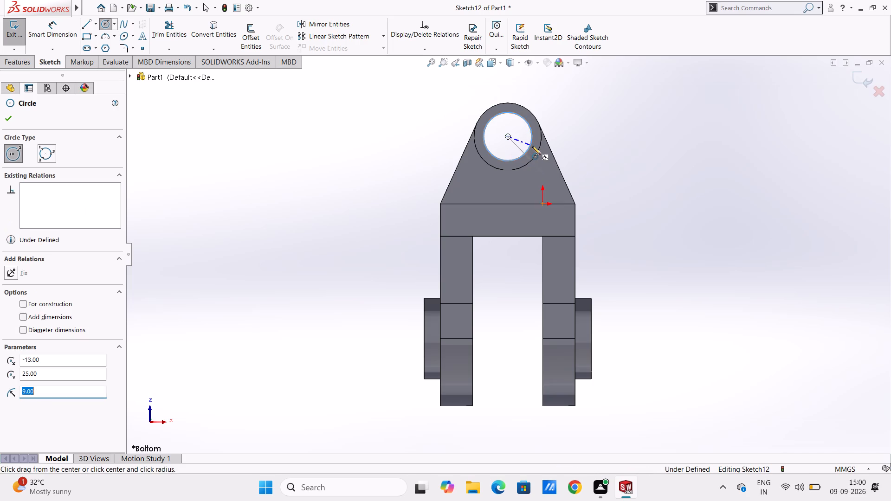
left_click(507, 137)
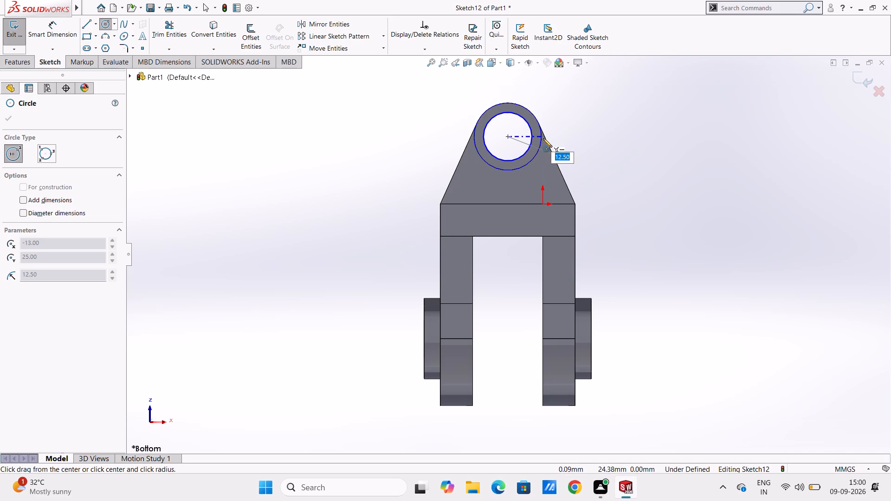
key("Return")
key("Escape")
key("Escape")
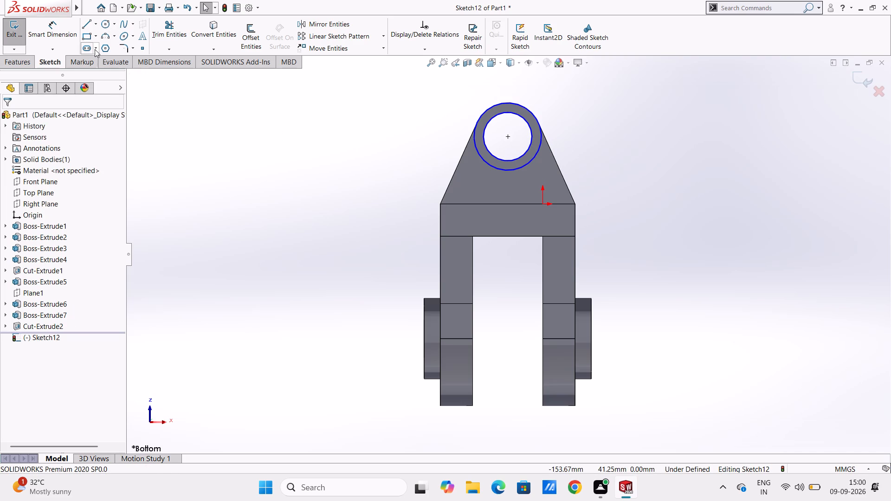
Sketch lines along the lug's two sloping edges, each about 31.6 mm long, and join their lower ends with a 50 mm horizontal line.
left_click(91, 27)
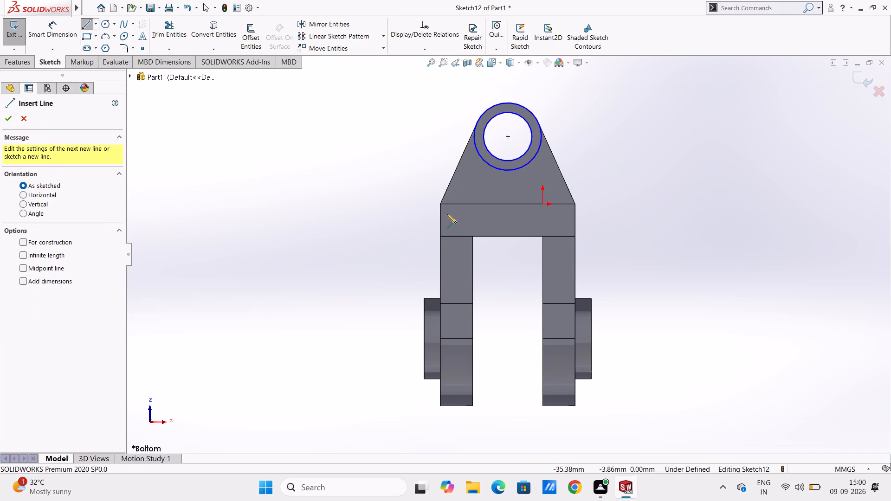
left_click(440, 204)
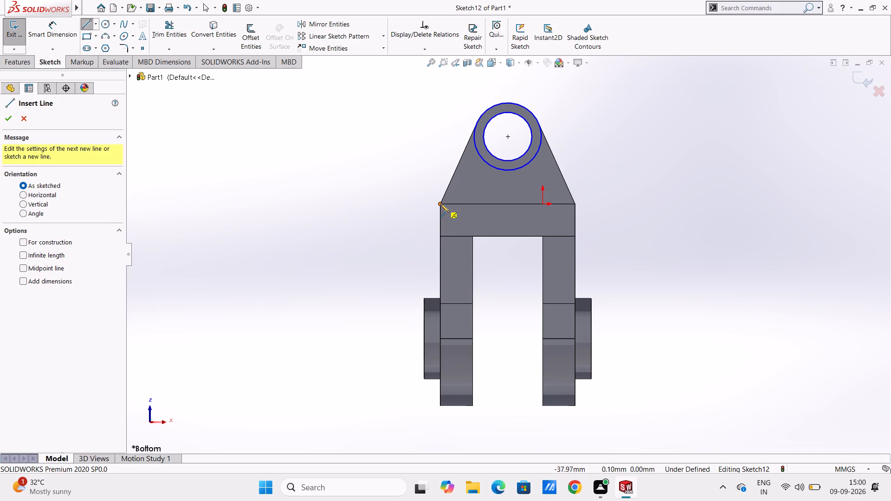
left_click(475, 126)
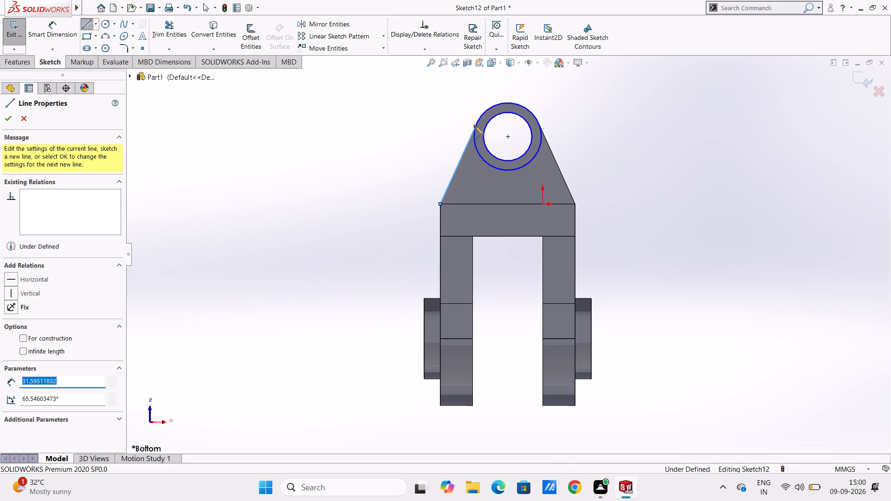
key("Escape")
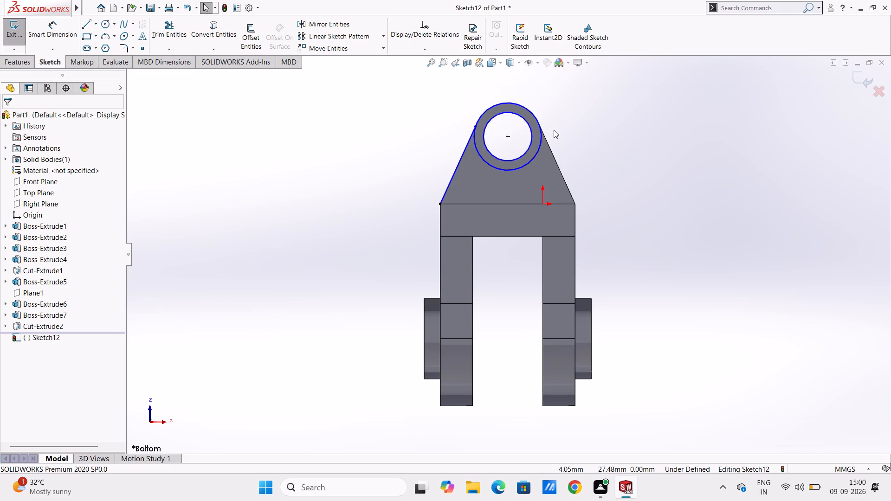
key("l")
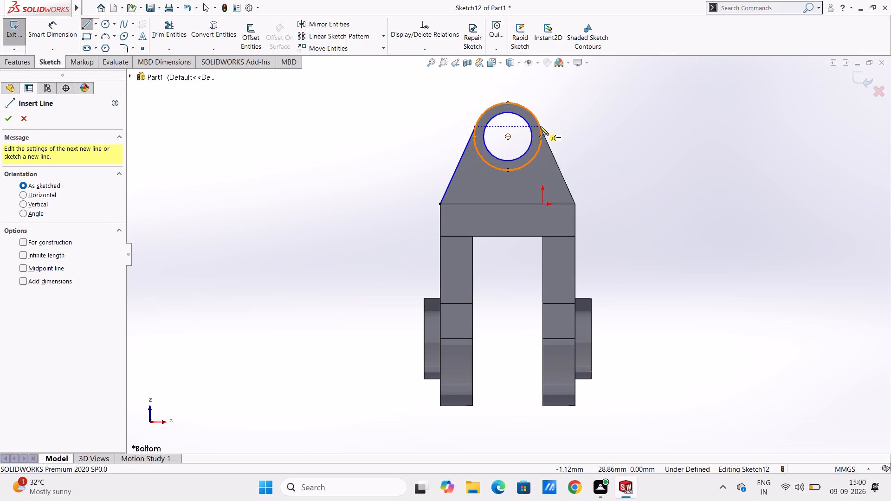
left_click(540, 126)
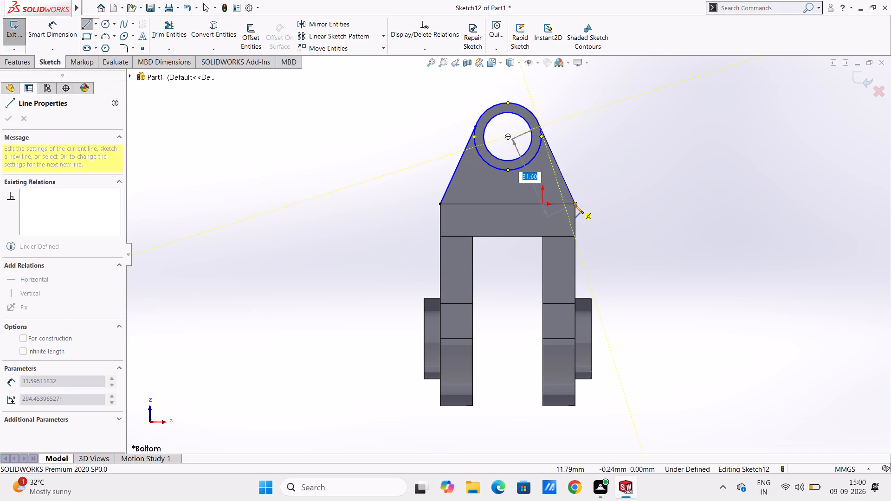
left_click(575, 204)
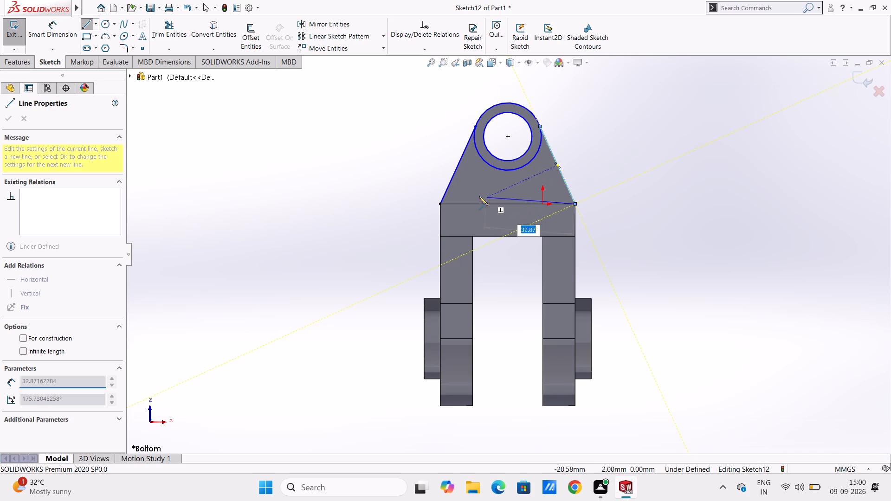
left_click(441, 204)
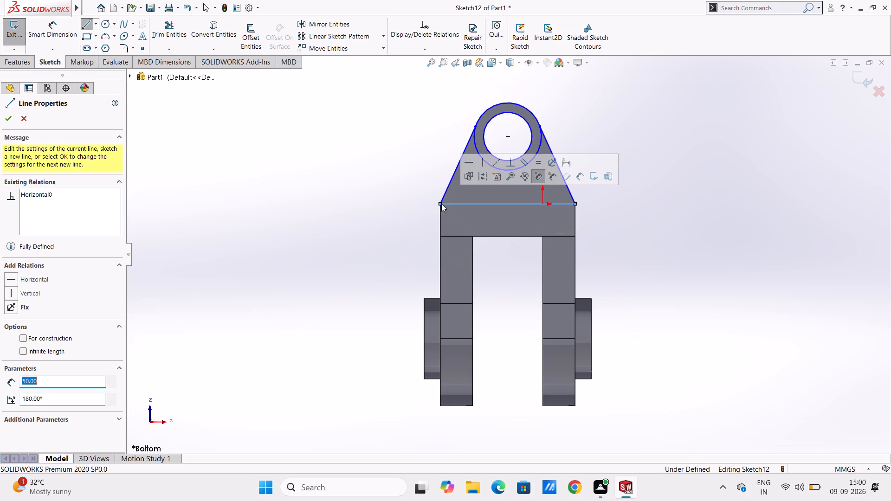
key("Escape")
key("Escape")
key("Escape")
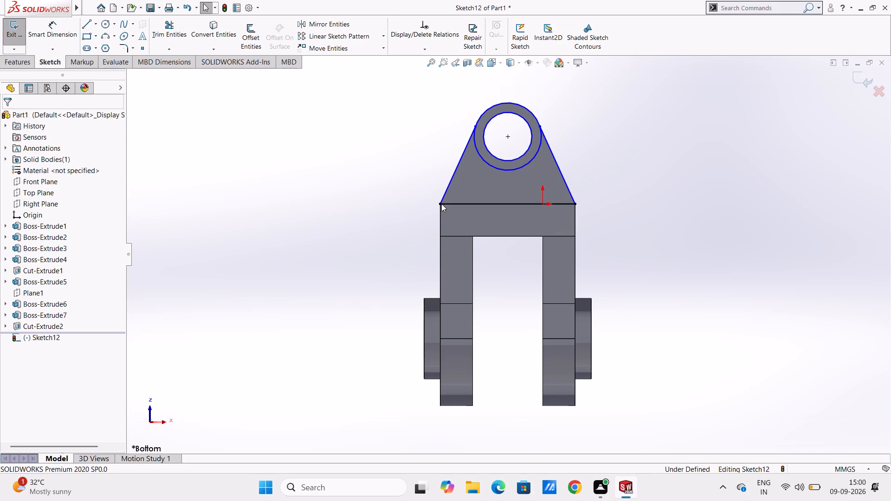
Add diameter dimensions of 25 mm to the outer circle and 18 mm to the inner circle.
left_click(48, 32)
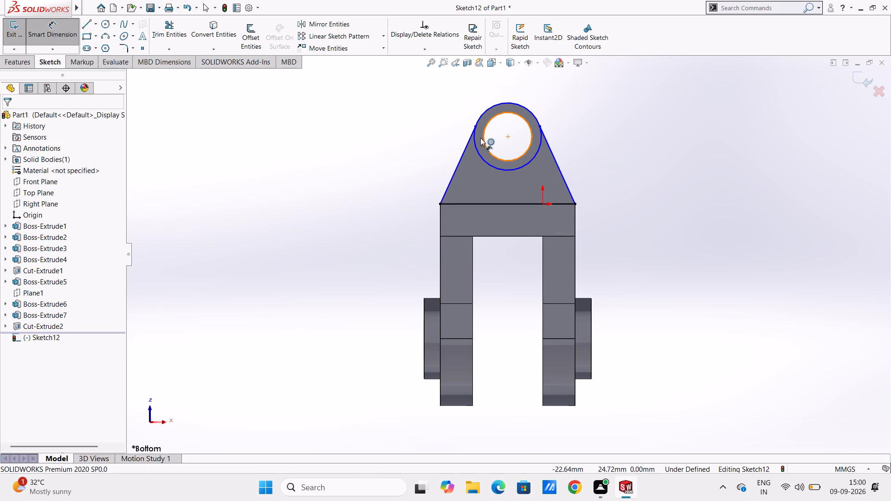
left_click(475, 141)
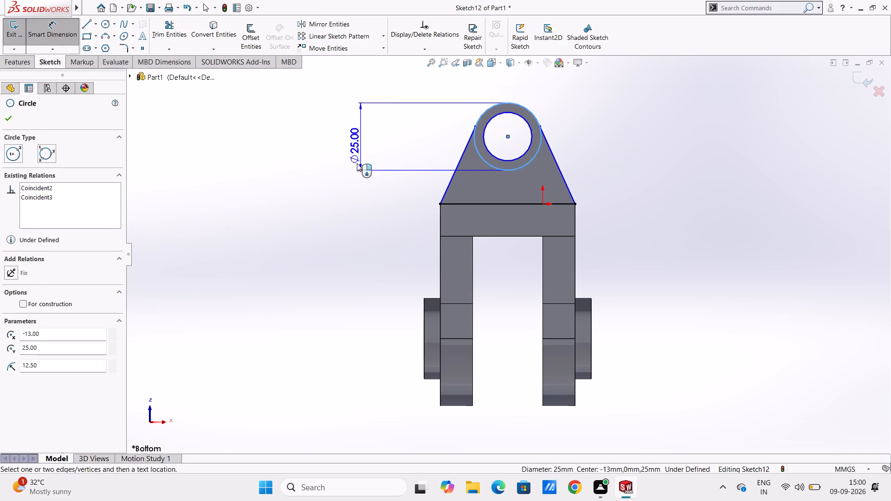
left_click(349, 196)
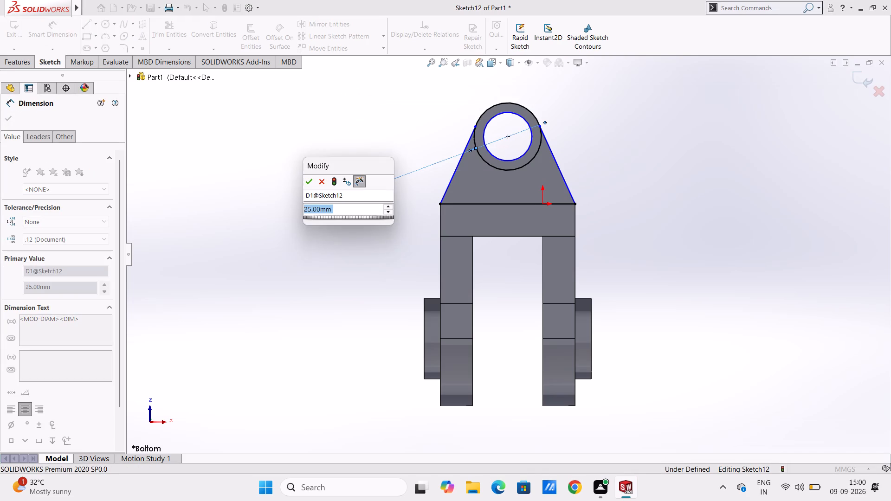
key("Return")
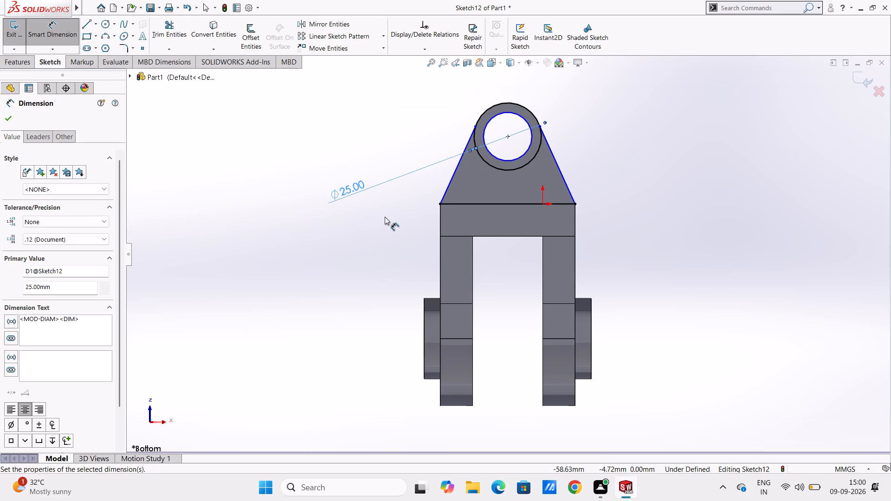
left_click(385, 217)
left_click(491, 155)
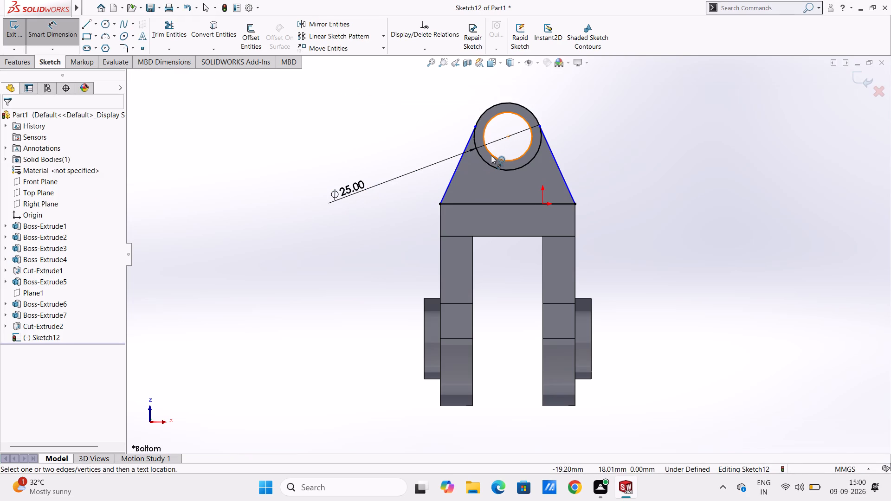
left_click(344, 245)
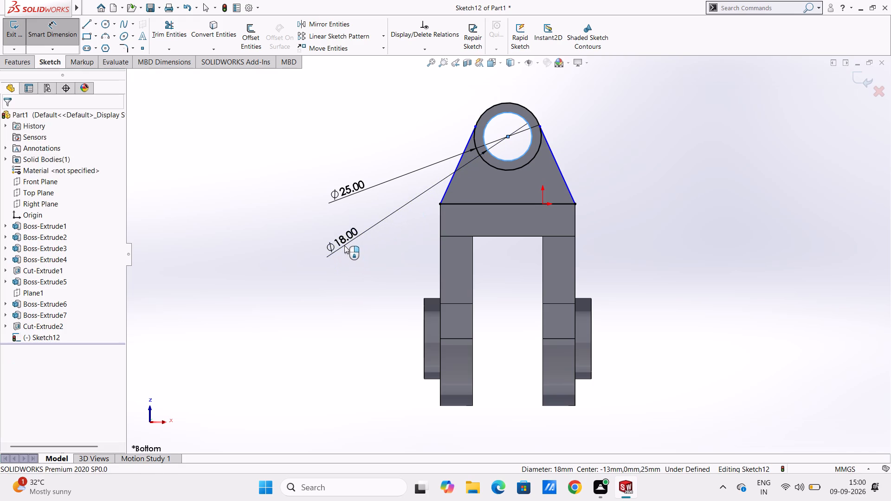
key("Return")
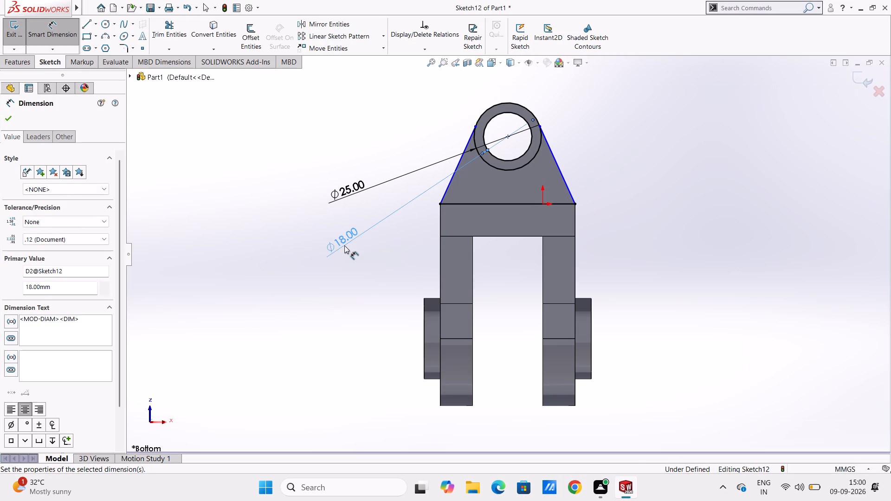
left_click(359, 248)
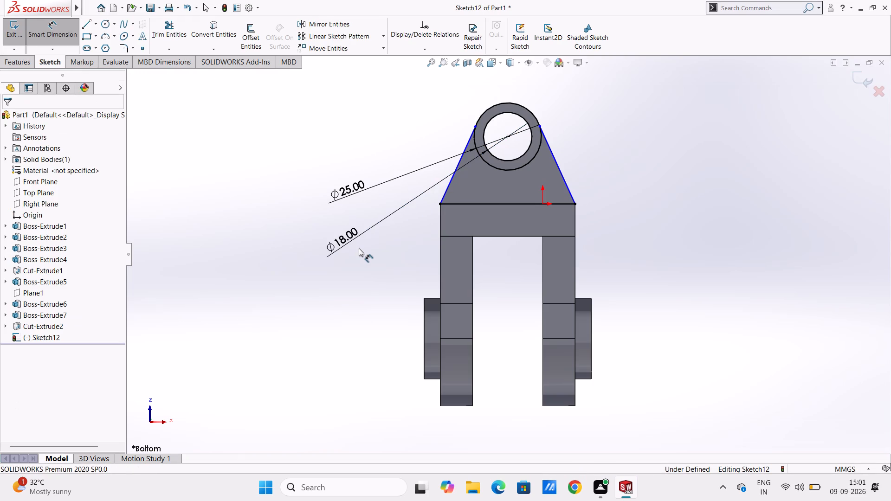
key("Escape")
key("Escape")
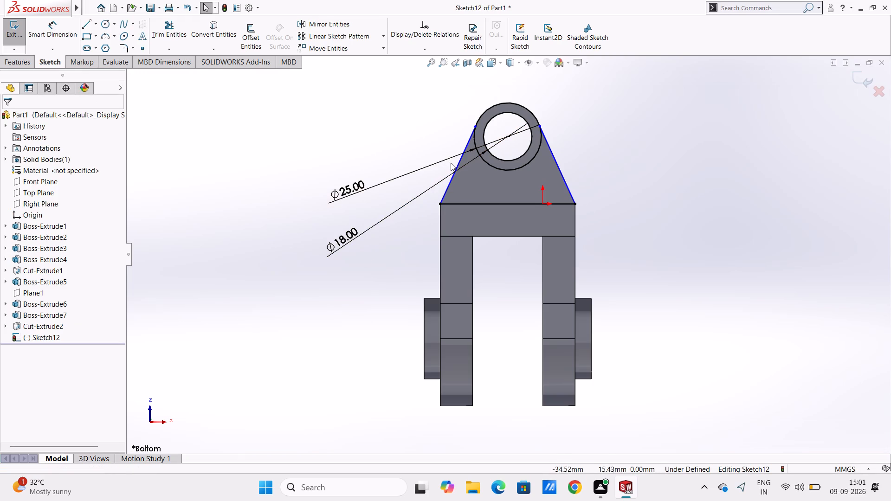
Make both sloping lines tangent to the 25 mm outer circle.
left_click(456, 165)
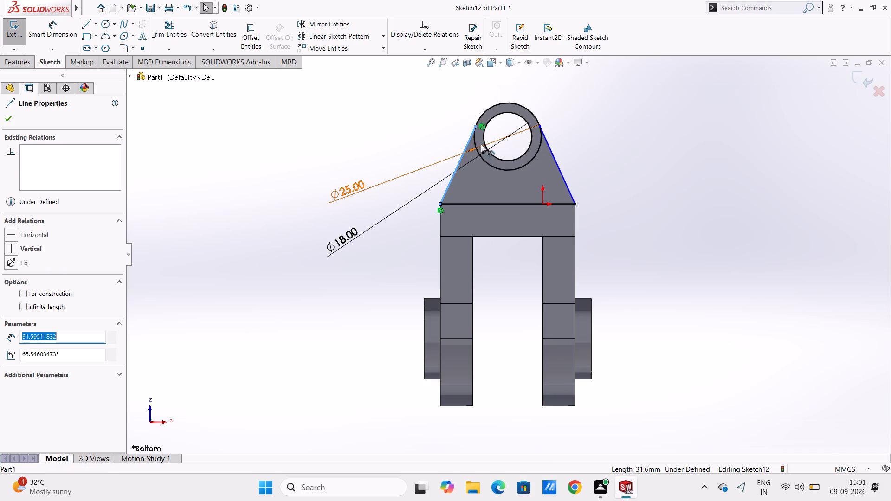
left_click(476, 145, "ctrl")
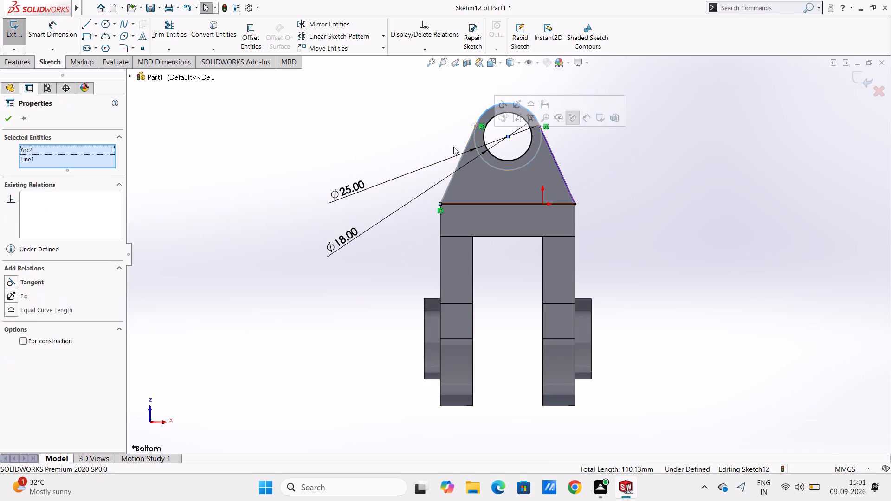
left_click(33, 280)
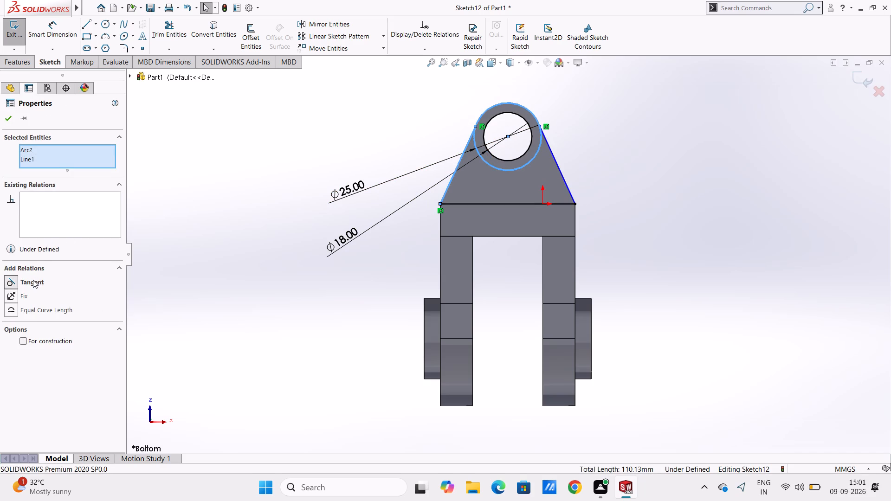
left_click(204, 257)
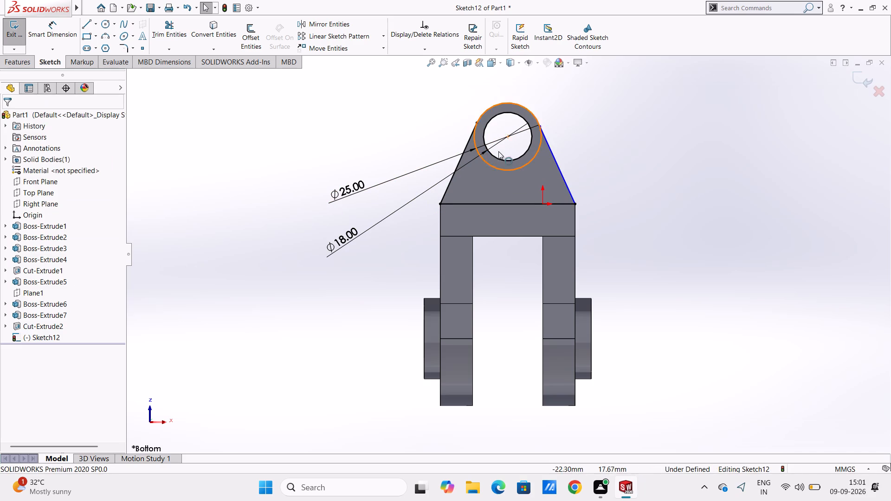
left_click(550, 147)
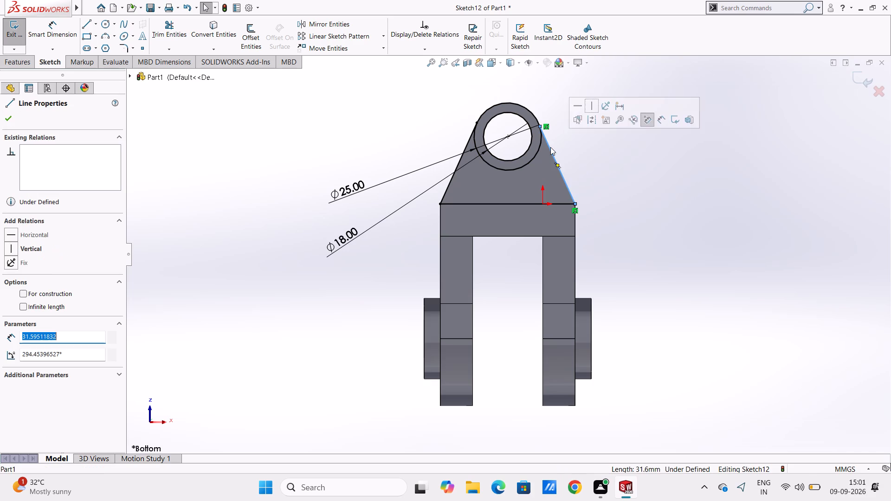
left_click(539, 149, "ctrl")
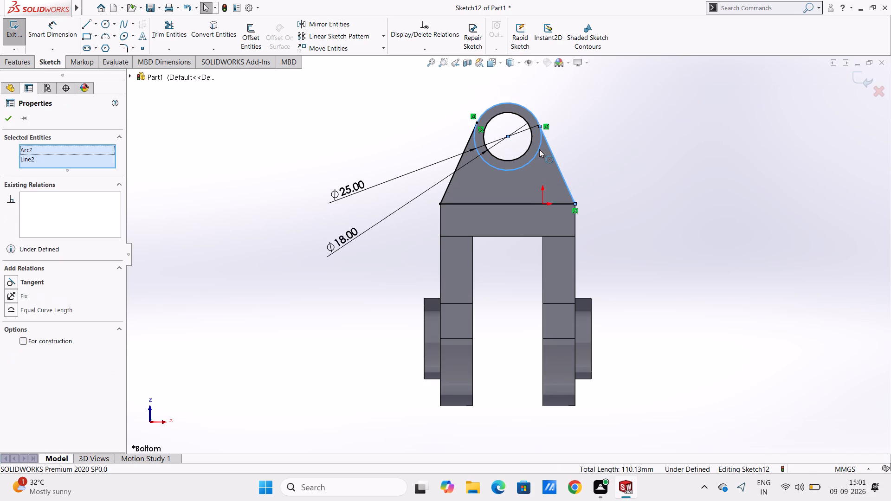
left_click(7, 282)
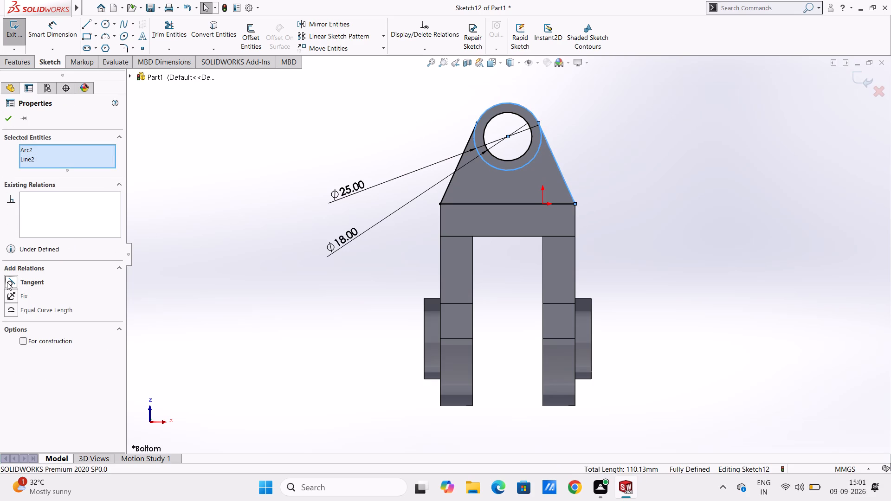
left_click(43, 285)
left_click(185, 272)
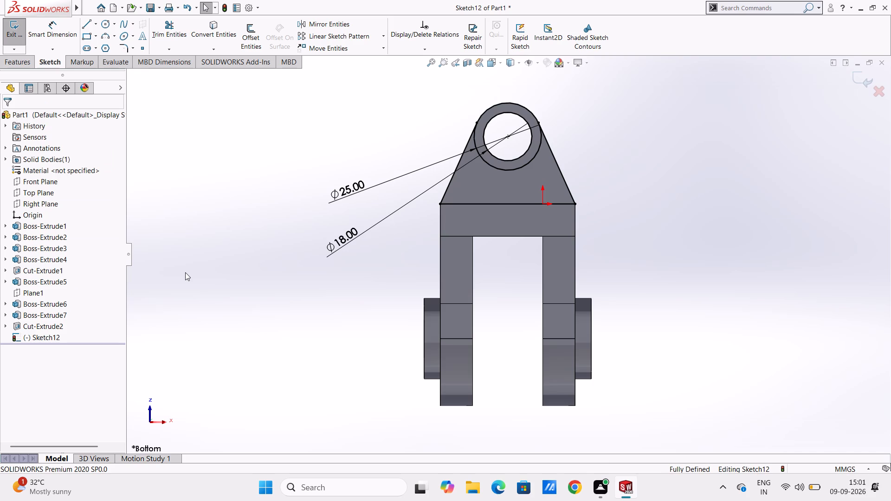
Extrude the tapered region and the ring between the circles 12 mm upward as a lower lug, leaving the inner circle open.
key("ctrl+7")
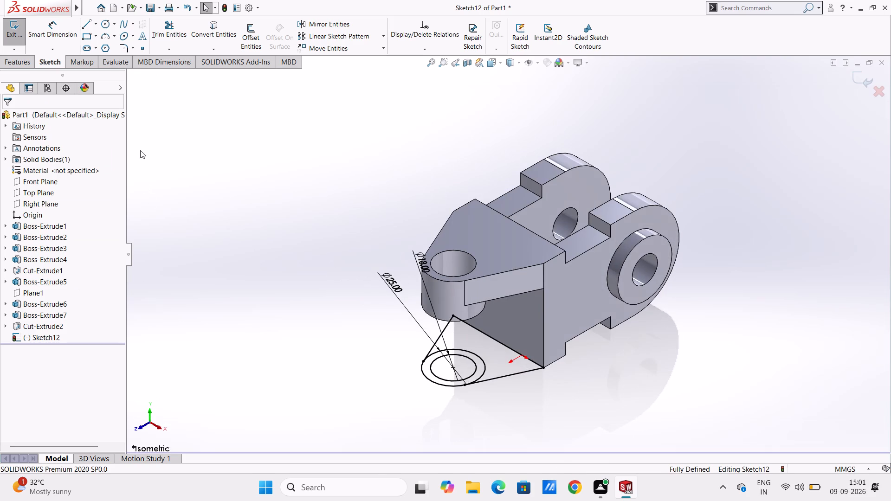
left_click(15, 64)
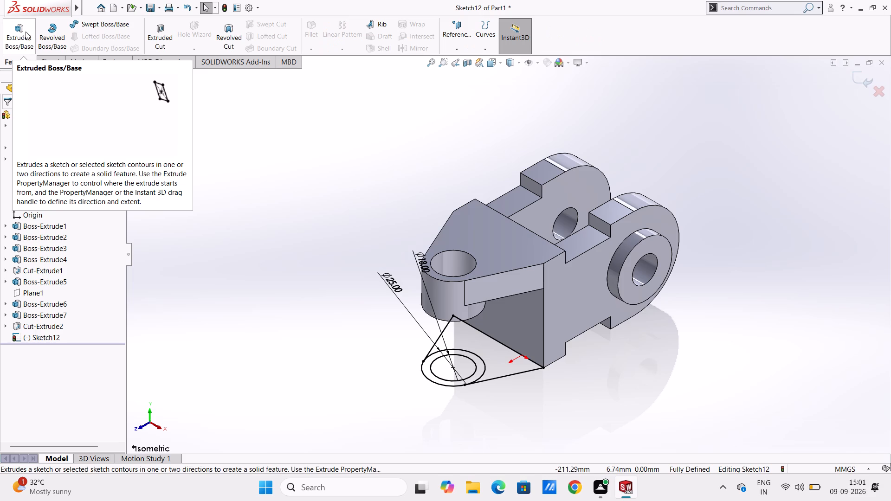
left_click(19, 36)
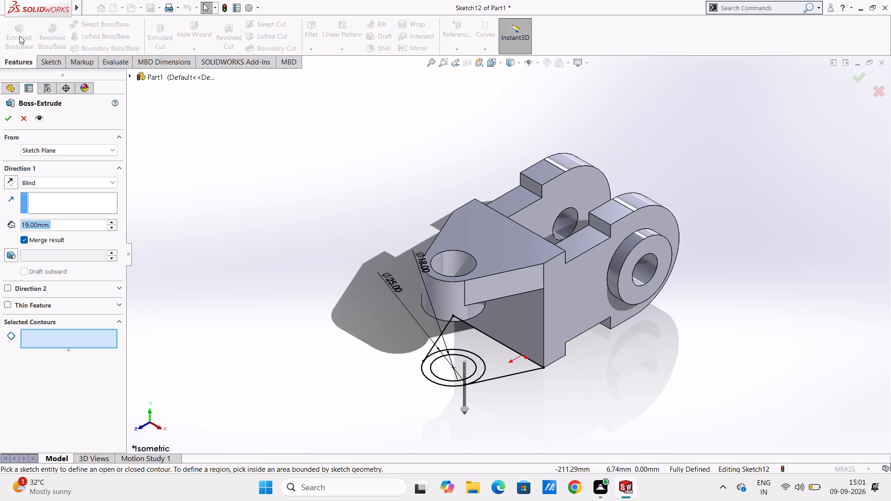
left_click(13, 185)
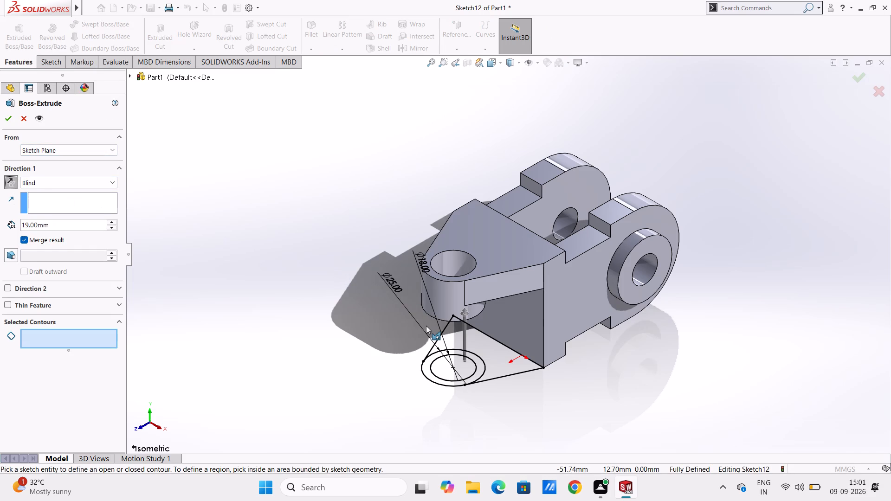
left_click(479, 345)
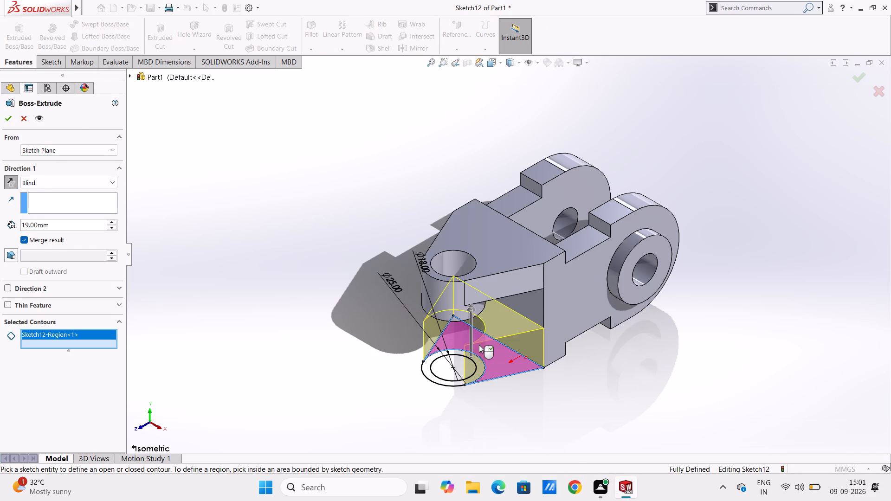
left_click(426, 370)
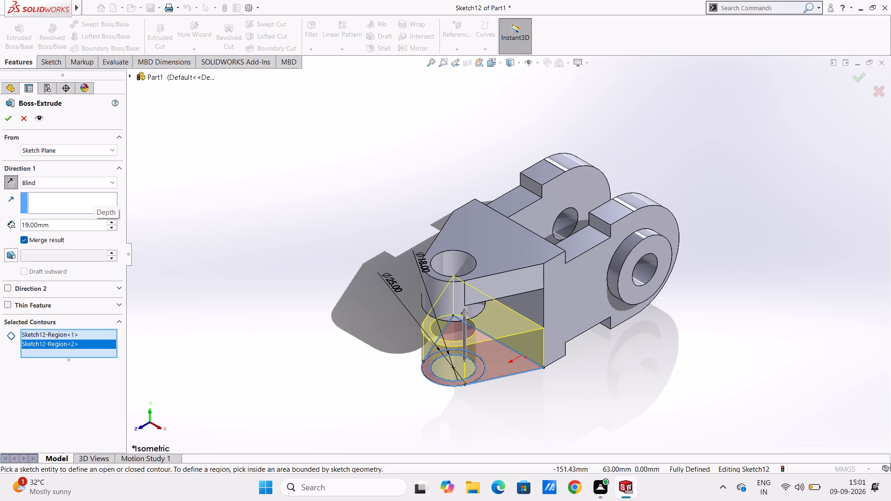
double_click(80, 226)
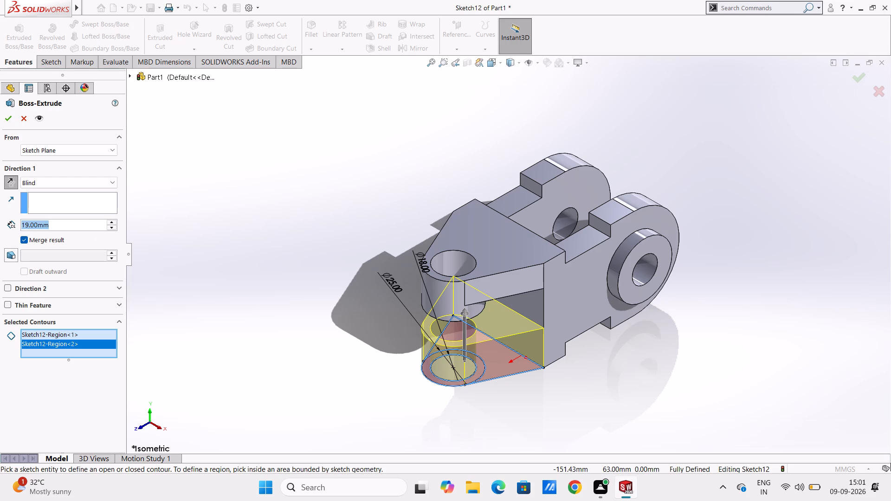
type("12")
key("Return")
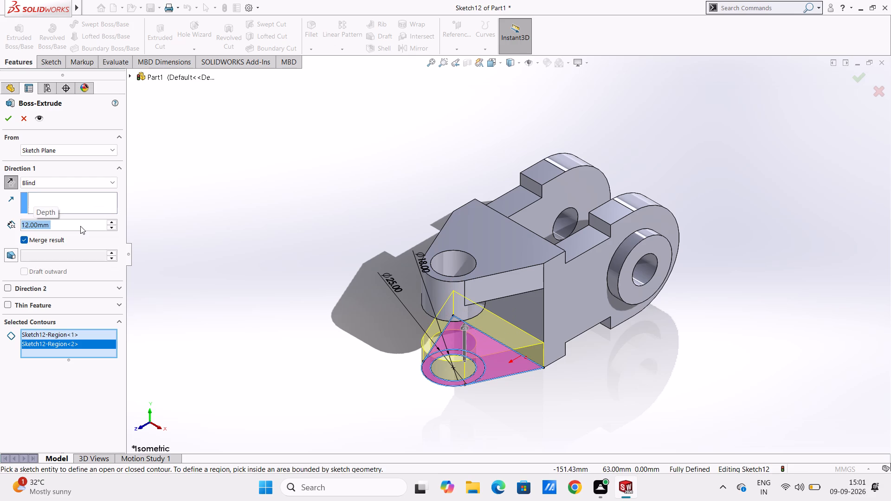
left_click(7, 121)
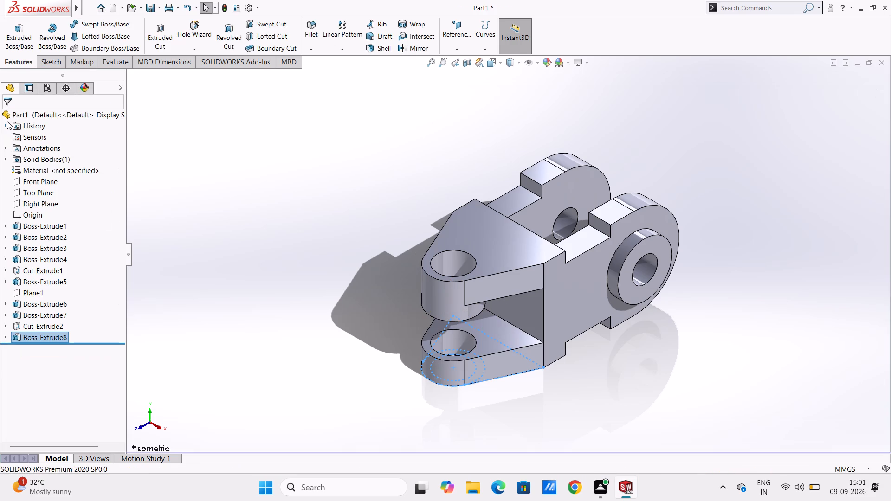
left_click(212, 240)
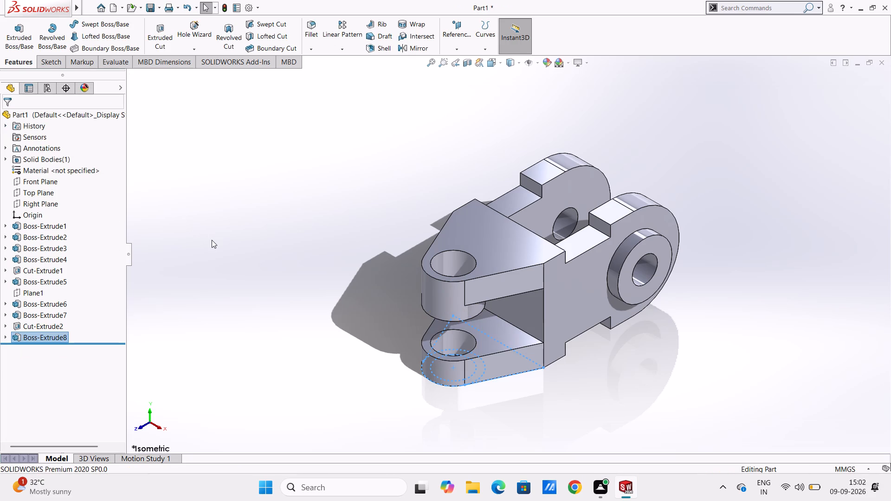
Start a sketch on the lower lug's upper face and draw circles of 9 mm and 12.5 mm radius concentric with its hole.
left_click(428, 346)
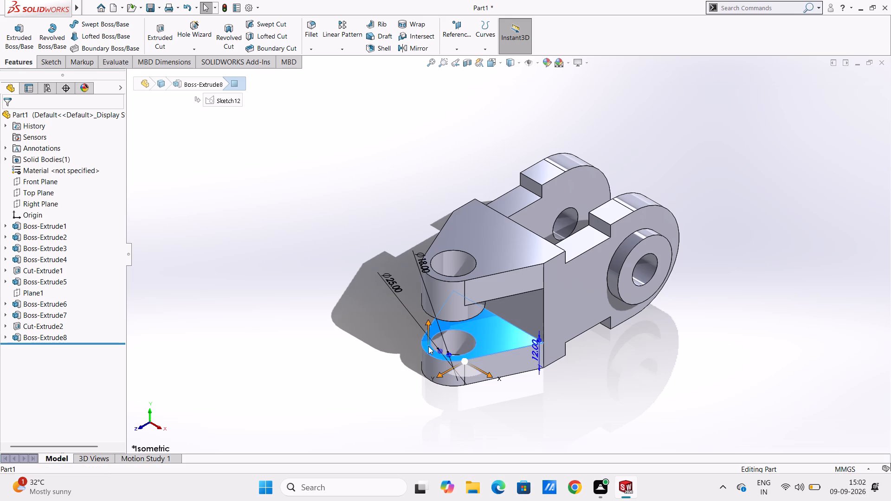
left_click(471, 321)
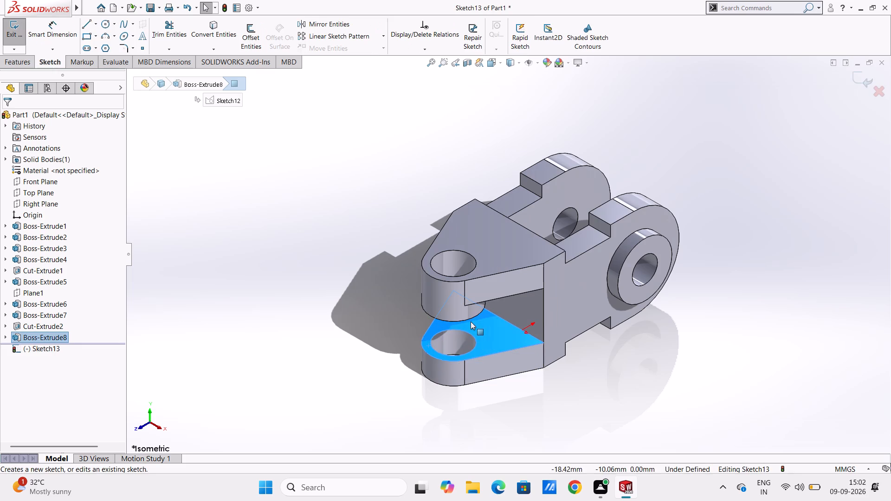
left_click(287, 344)
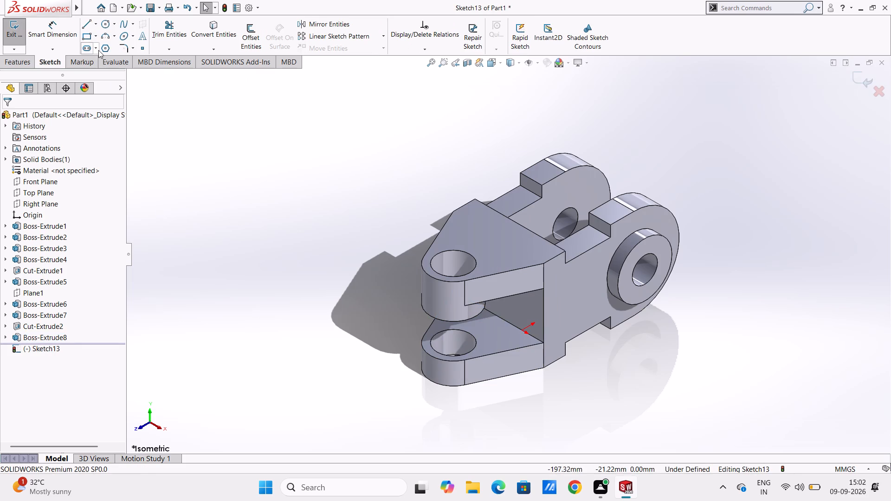
left_click(105, 24)
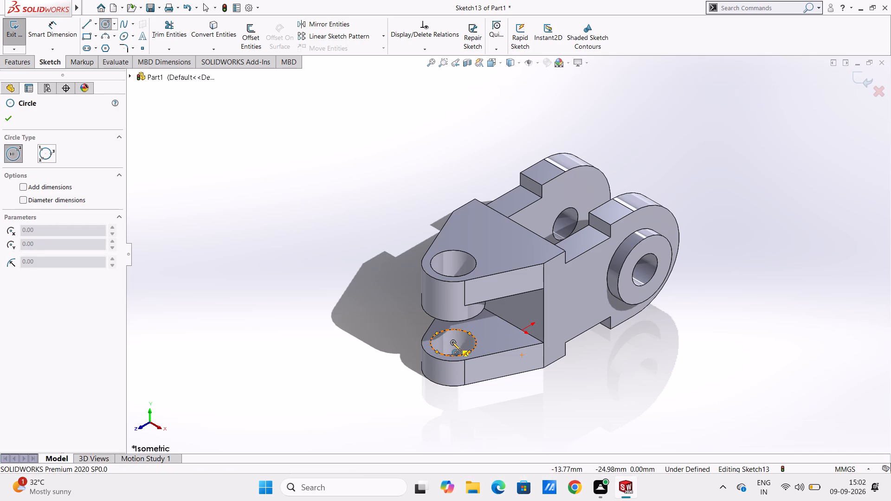
left_click(452, 342)
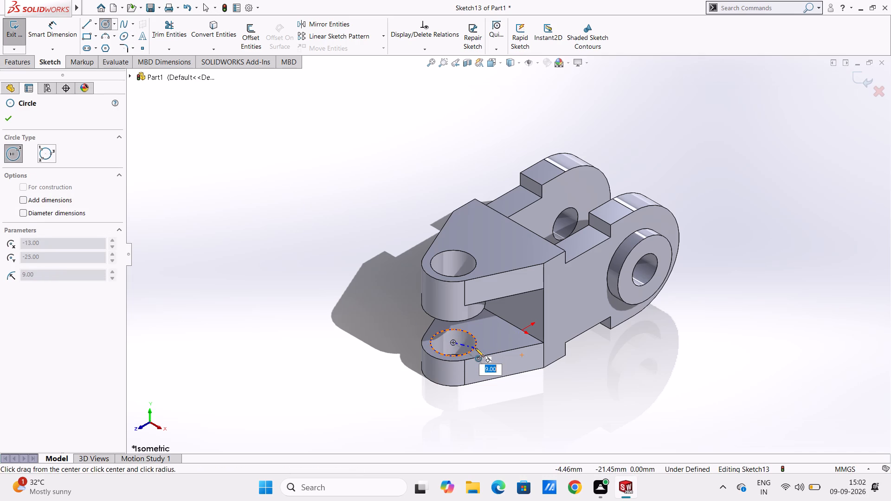
key("Return")
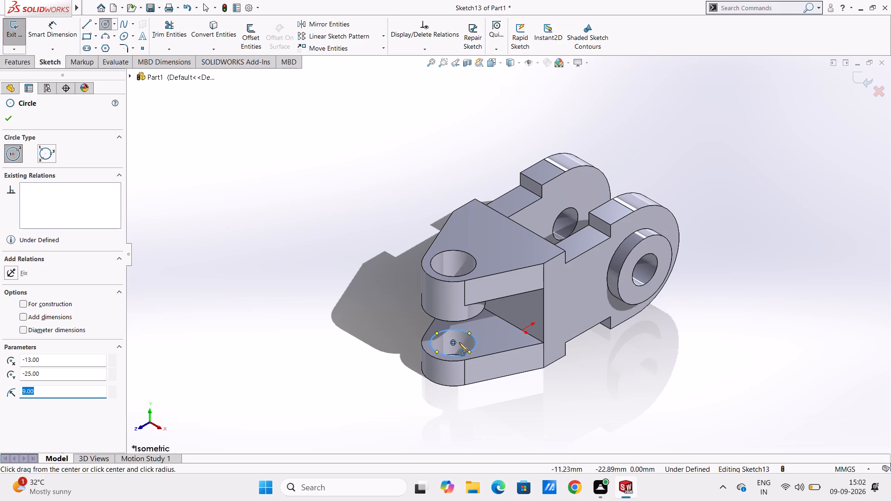
left_click(450, 341)
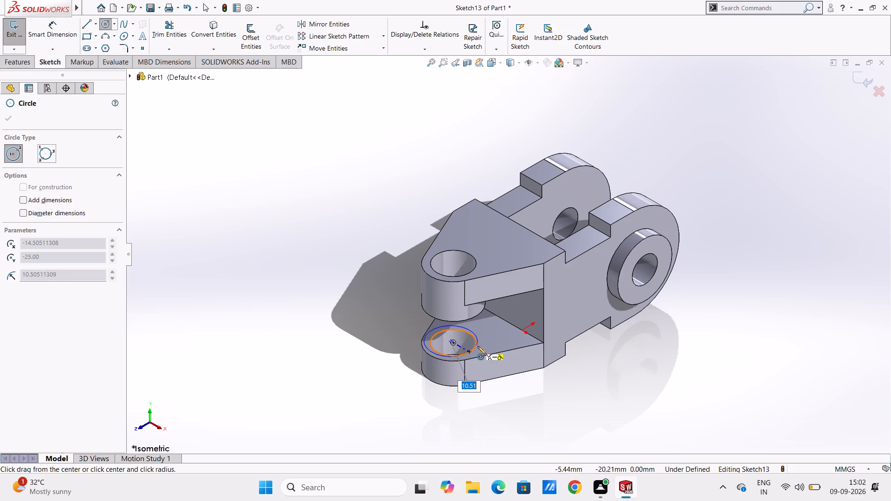
key("Escape")
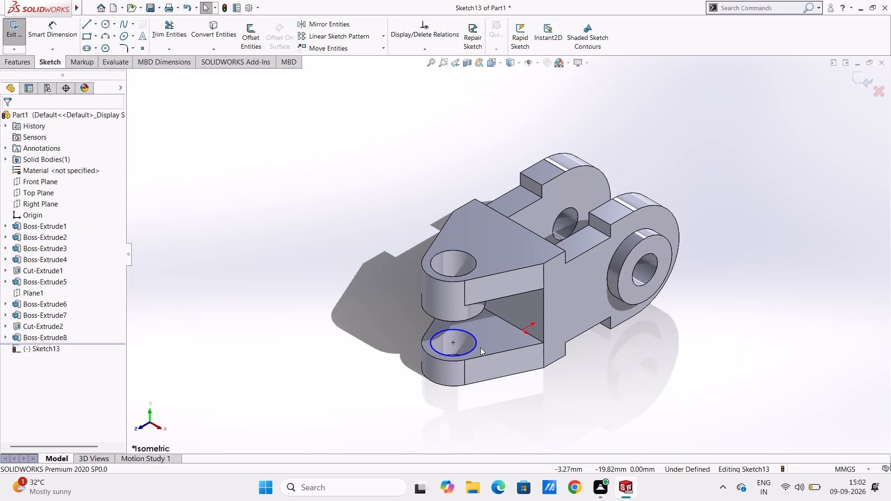
left_click(106, 26)
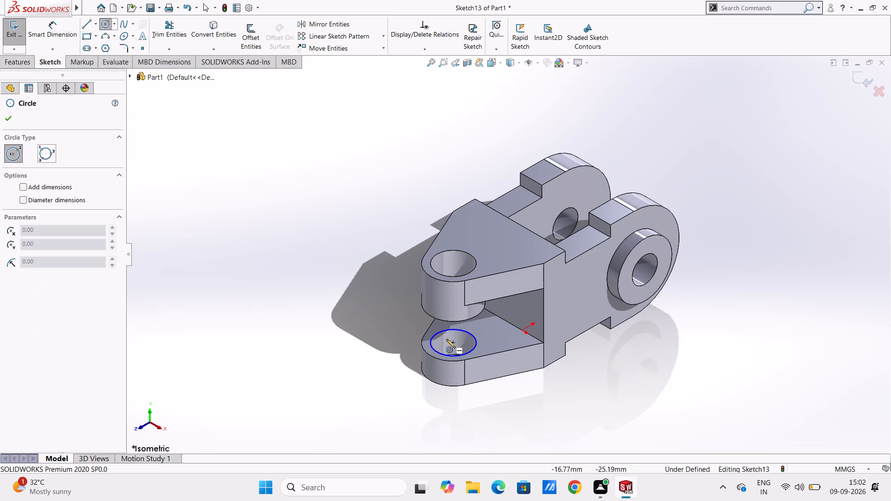
left_click(453, 343)
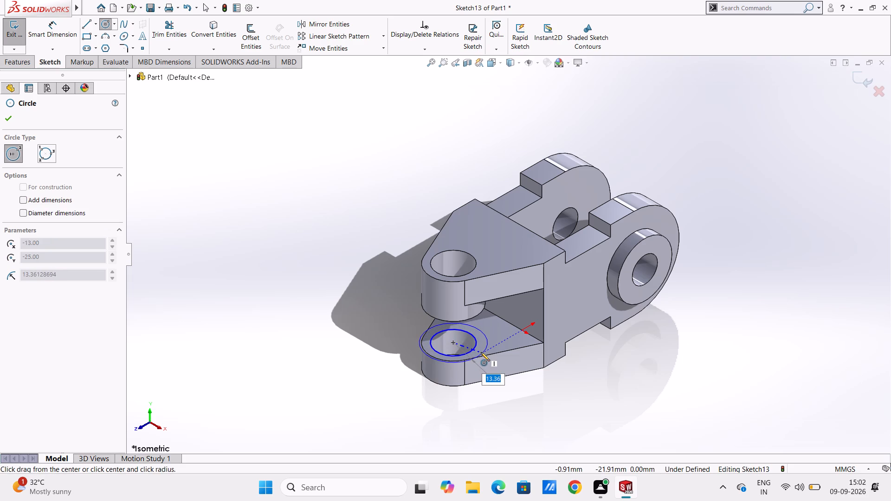
type("12.5")
key("Return")
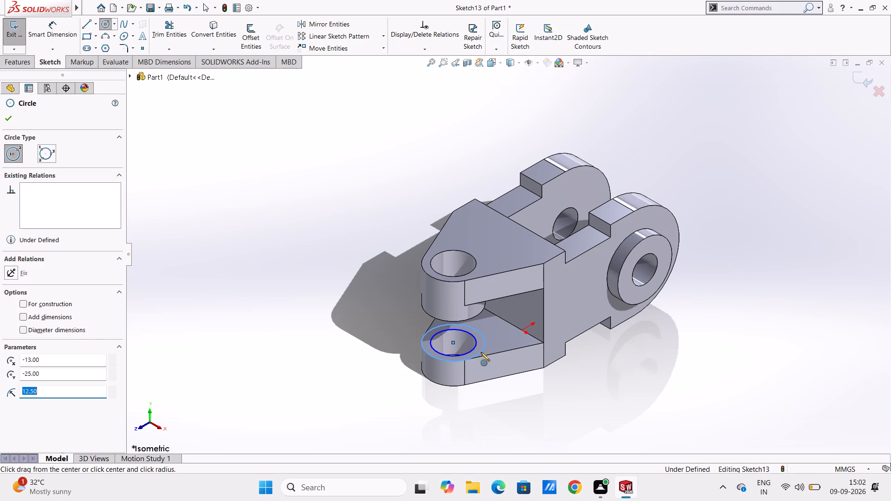
key("Escape")
key("Escape")
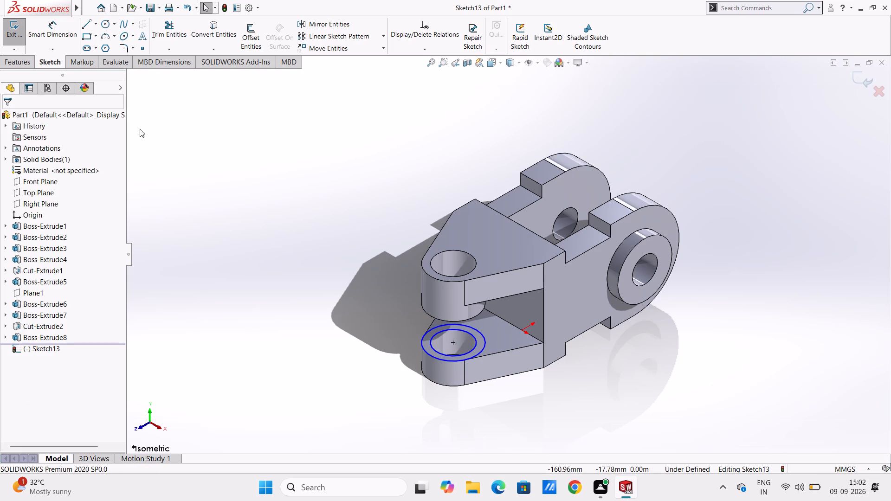
Add diameter dimensions of 25 mm to the outer circle and 18 mm to the inner circle on the lower lug.
left_click(53, 36)
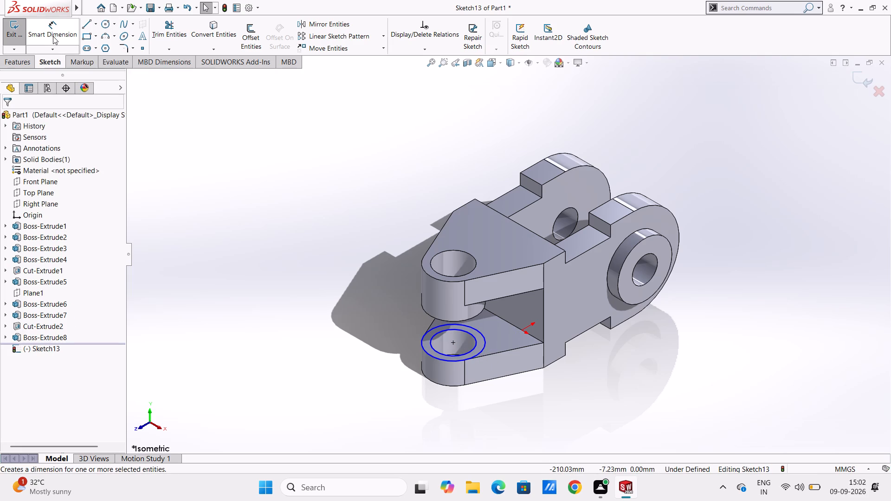
left_click(430, 354)
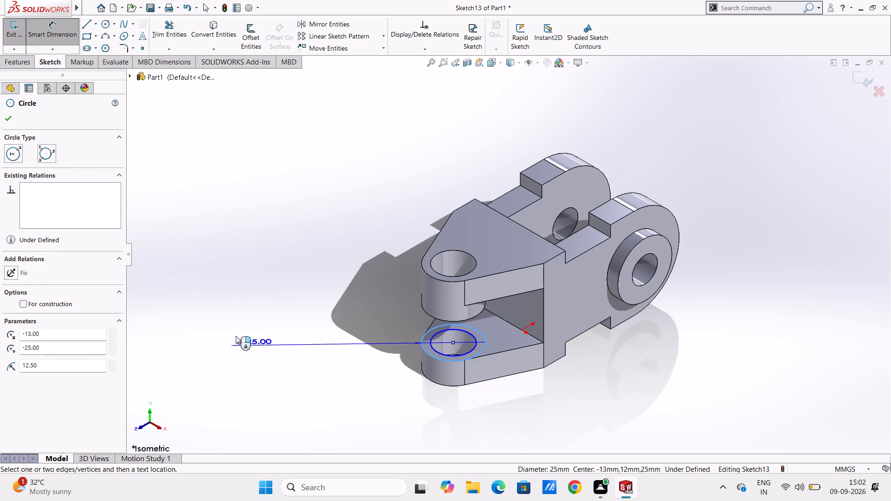
left_click(232, 333)
key("Return")
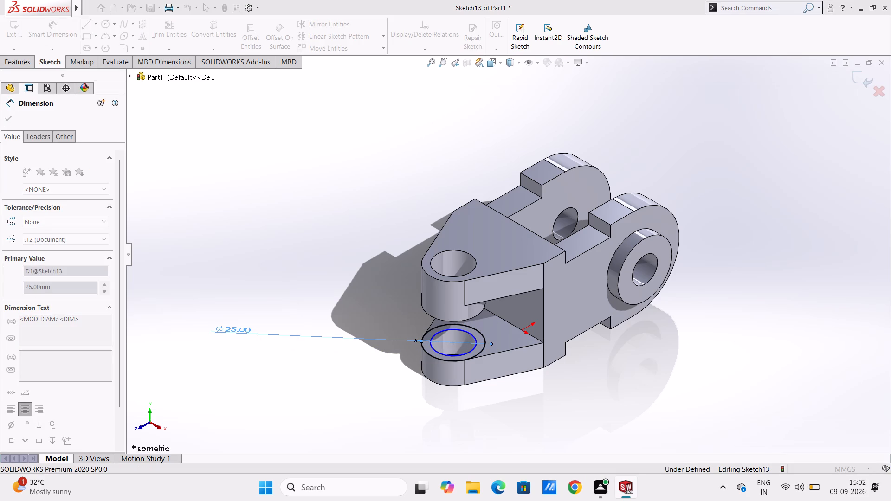
left_click(264, 346)
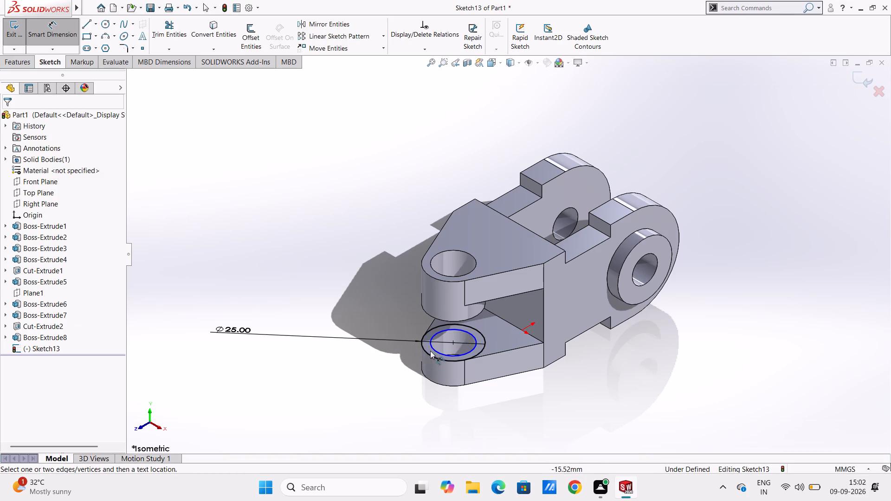
left_click(432, 349)
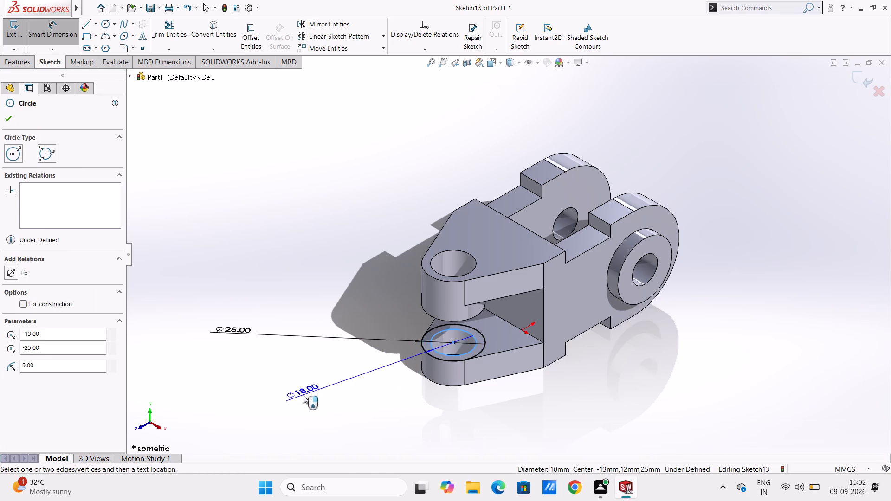
left_click(296, 396)
key("Return")
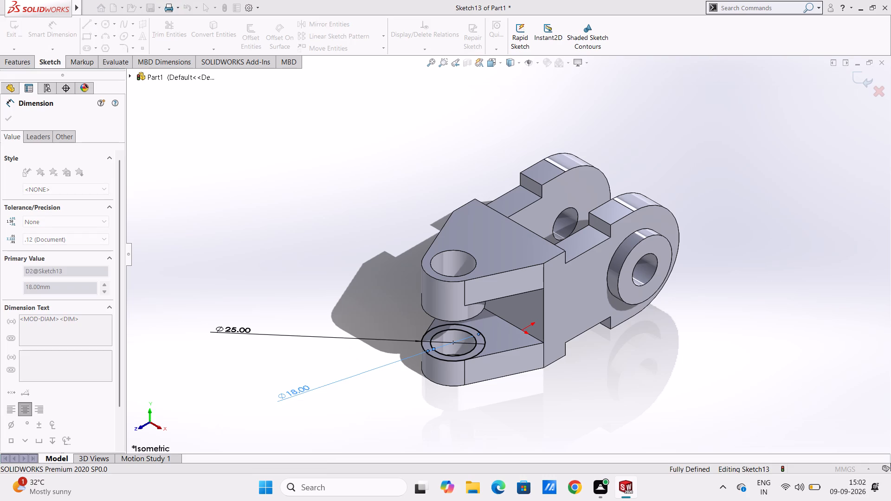
left_click(313, 404)
key("Escape")
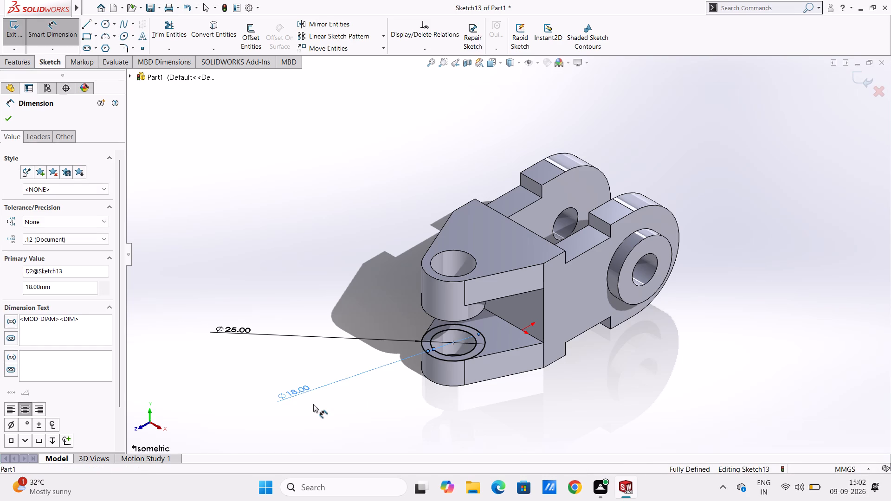
key("Escape")
key("Escape")
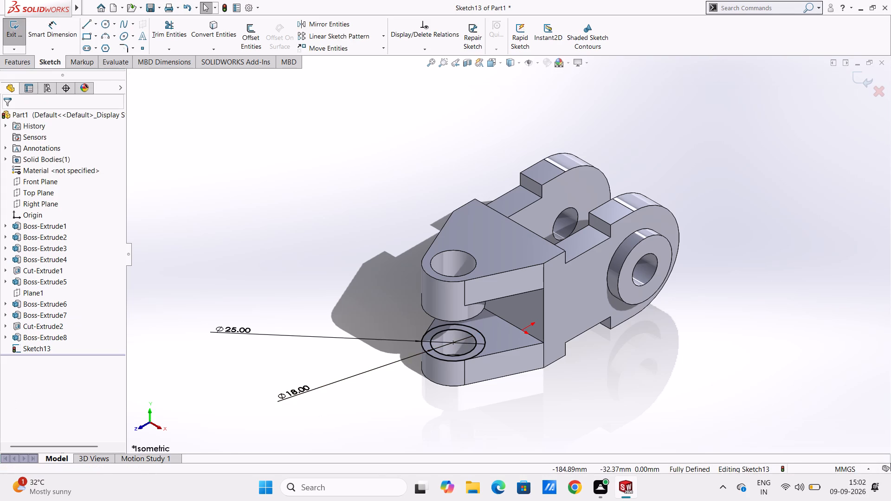
Extrude the ring between the two circles 7 mm upward from the lower lug's upper face, merged with the body.
left_click(25, 64)
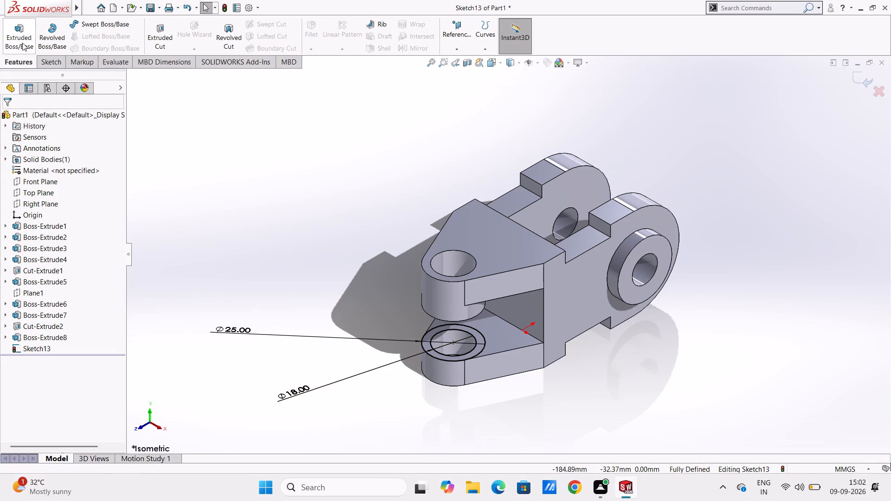
left_click(19, 41)
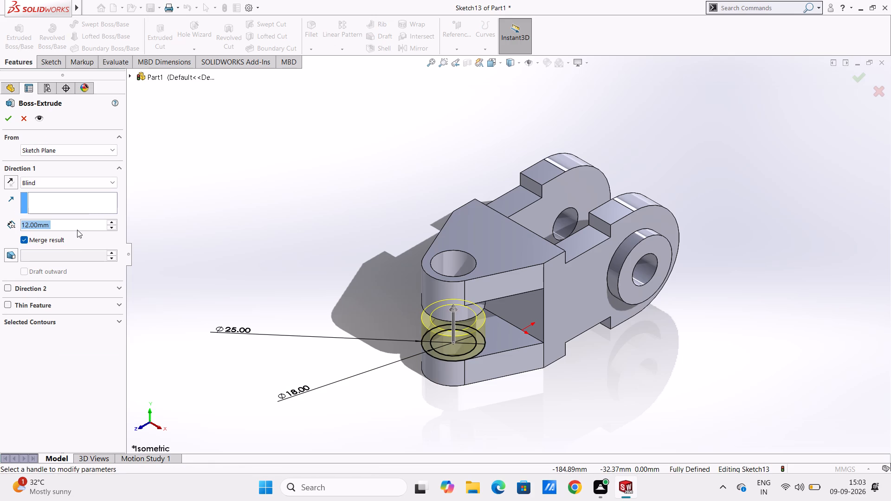
key("7")
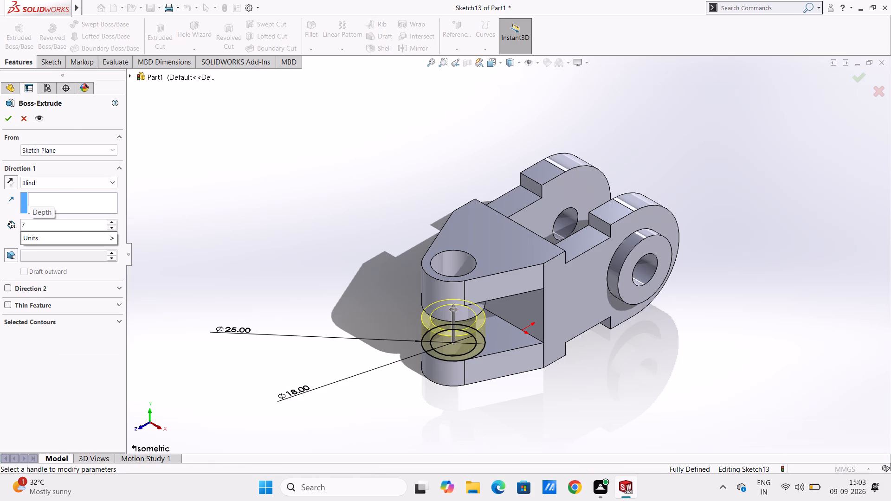
key("Return")
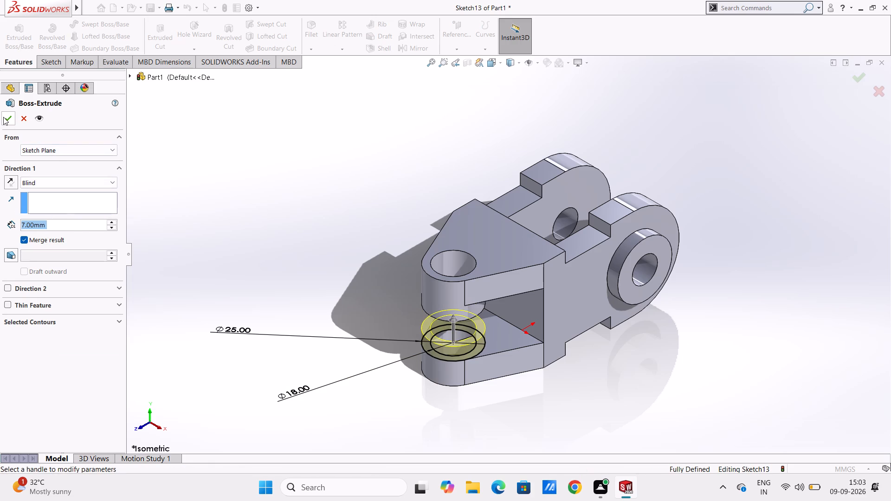
left_click(3, 117)
left_click(219, 178)
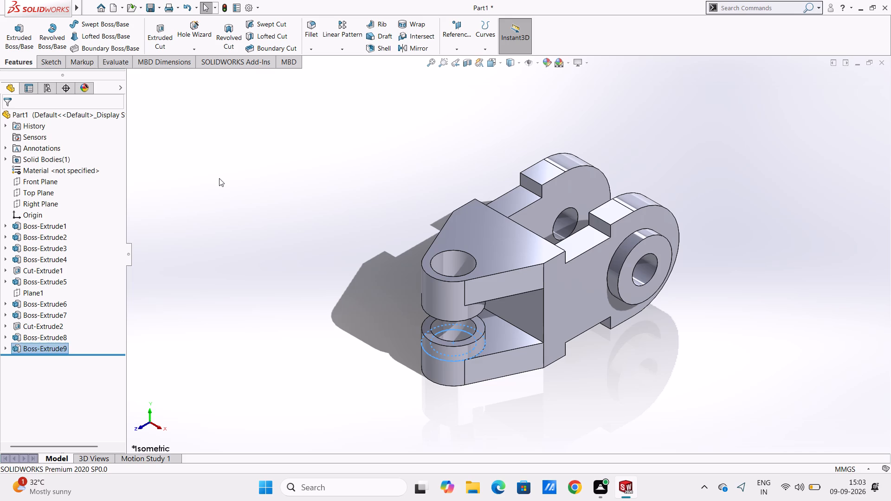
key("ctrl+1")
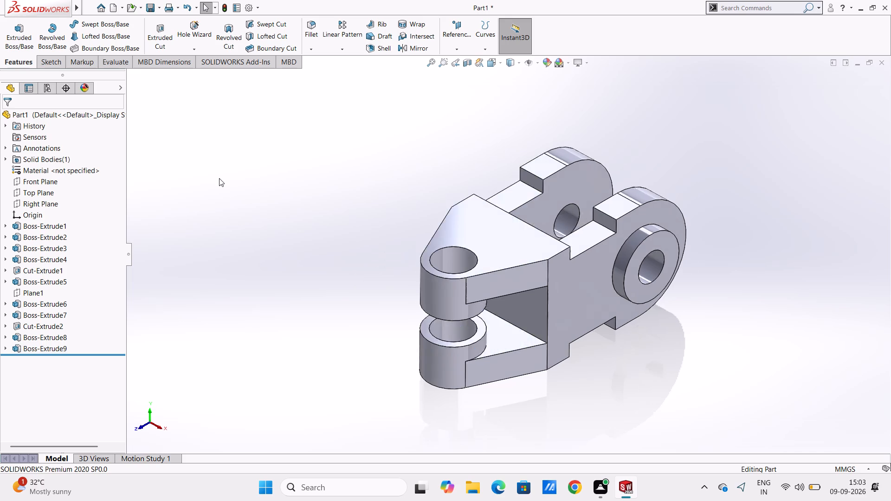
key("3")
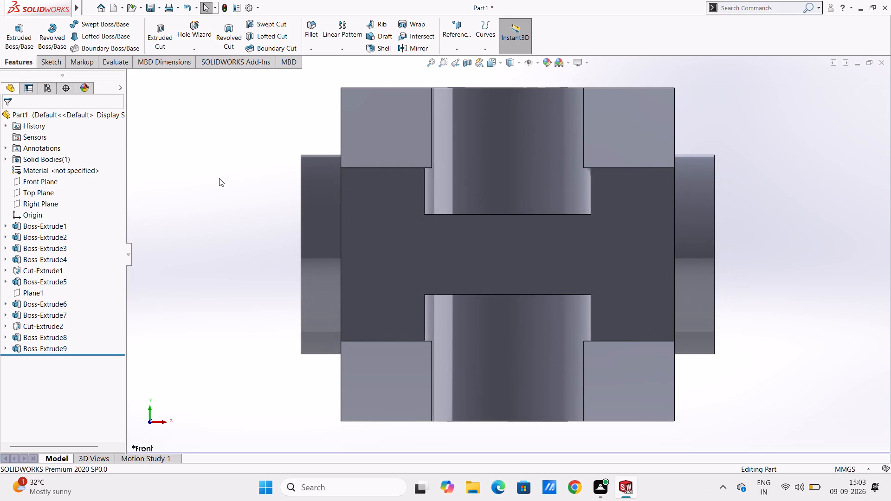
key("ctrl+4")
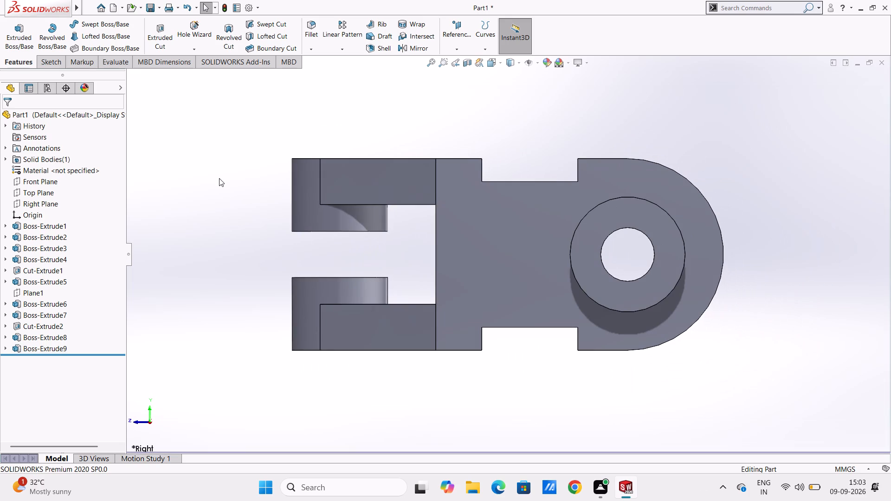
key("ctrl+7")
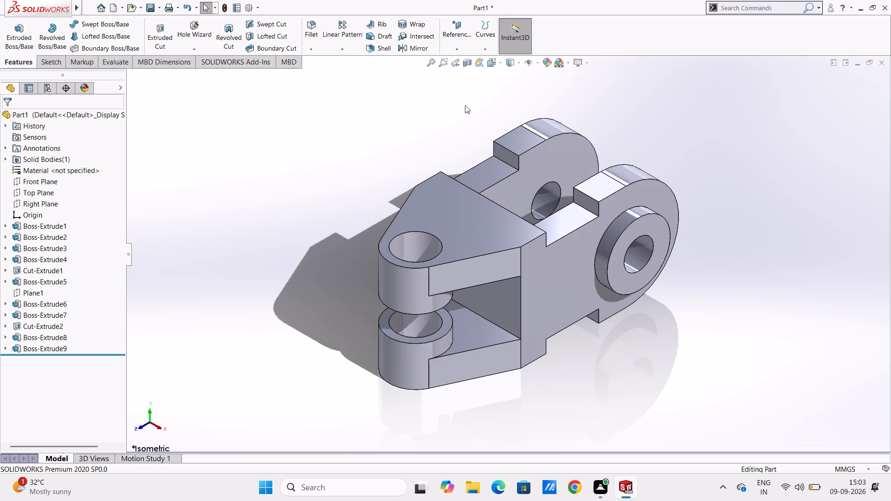
Set the whole part's appearance colour to the light grey of the standard swatches, with a red value of 192.
left_click(548, 63)
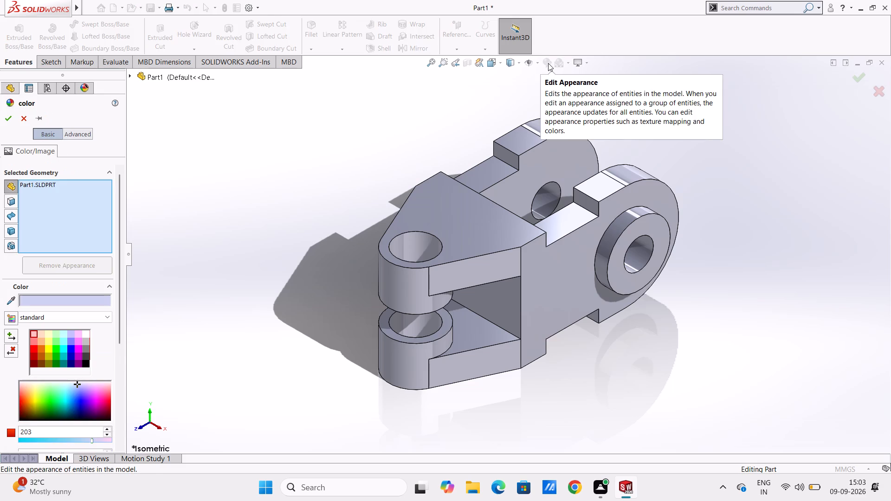
left_click(85, 350)
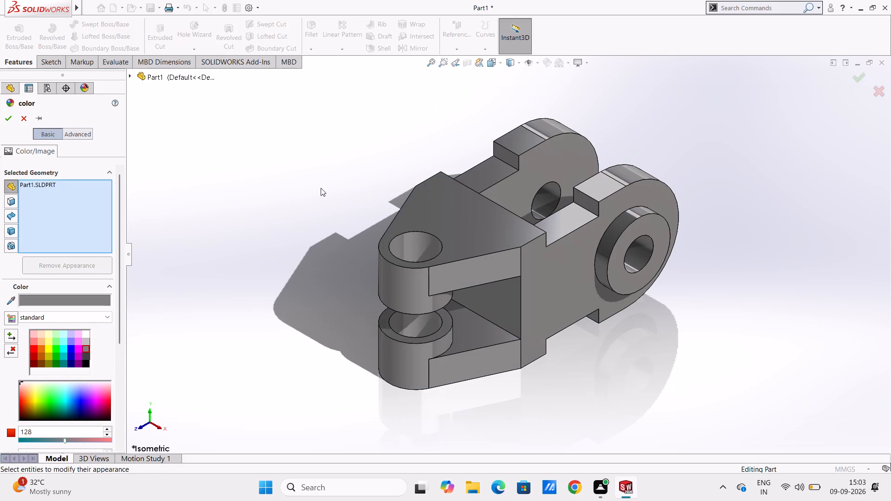
left_click(86, 359)
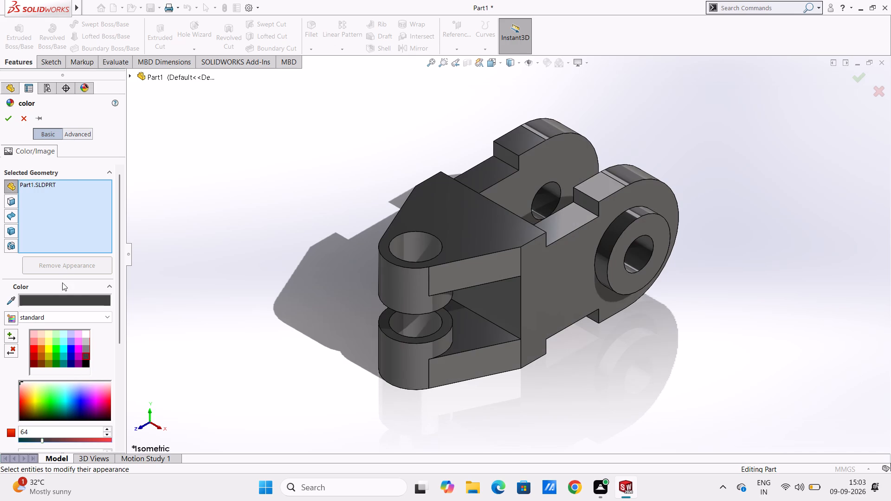
left_click(87, 342)
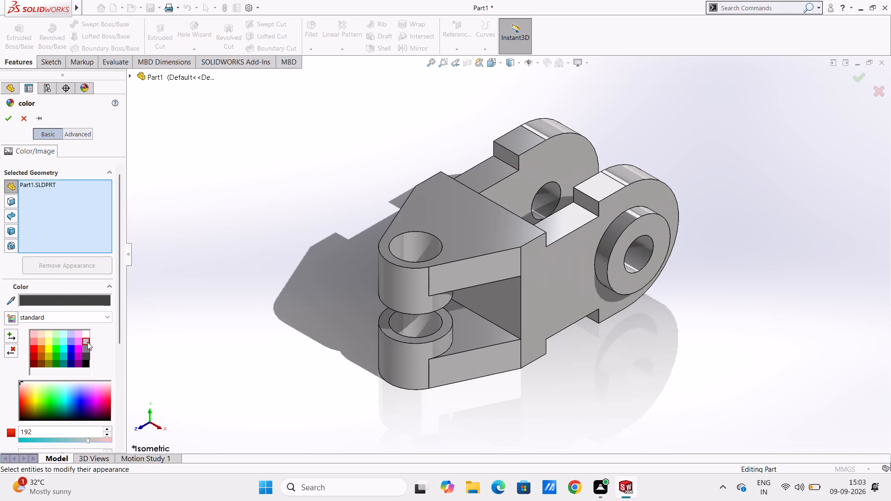
left_click(9, 117)
scroll(249, 192, "up", 1, "ctrl")
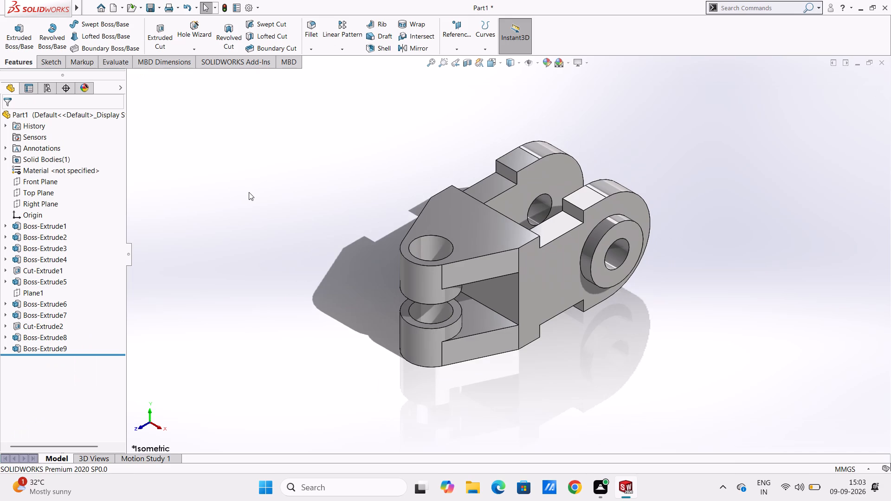
left_click(310, 221)
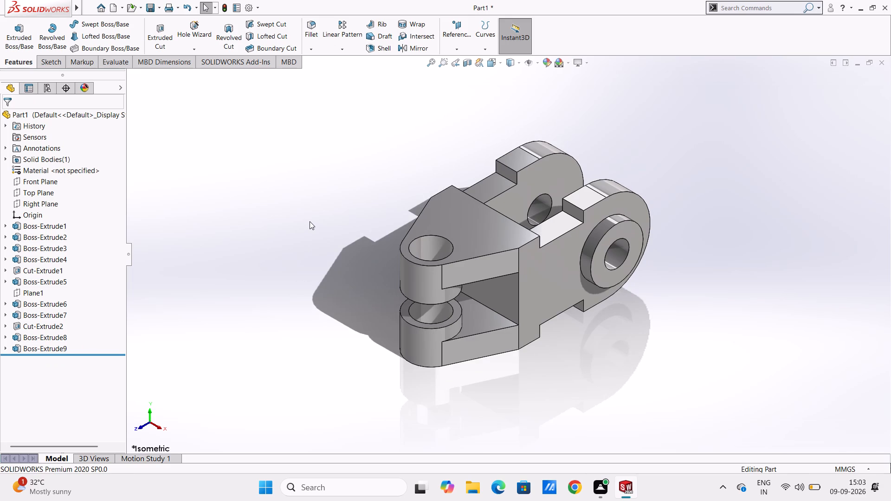
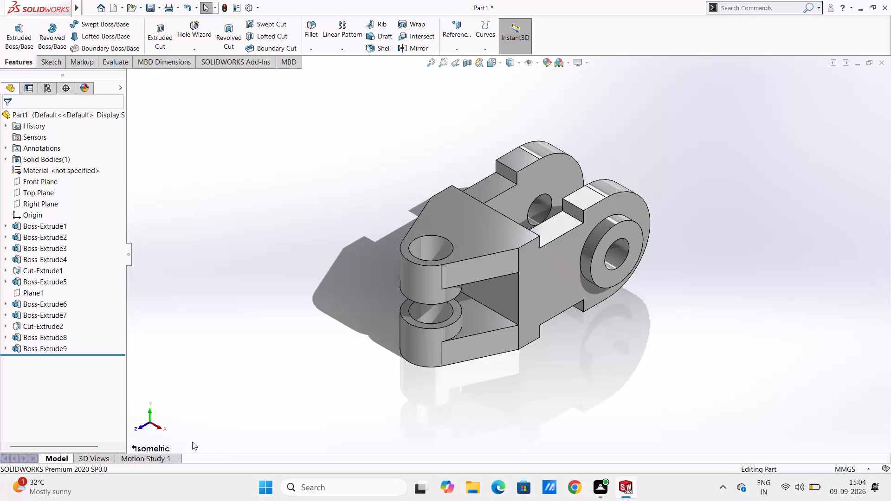
Save the part in the Documents folder as a SOLIDWORKS part named "forked hinge mounting bracket".
key("ctrl+s")
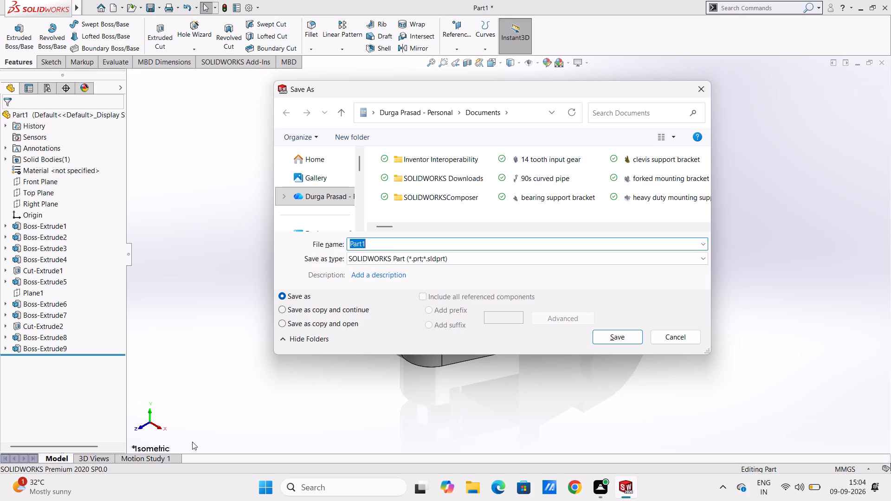
type("for")
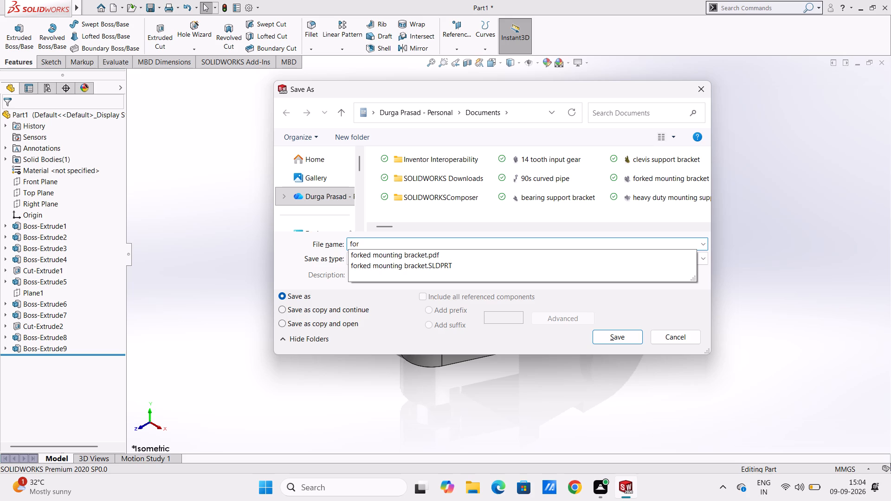
key("k")
type("ed")
key("space")
type("hing")
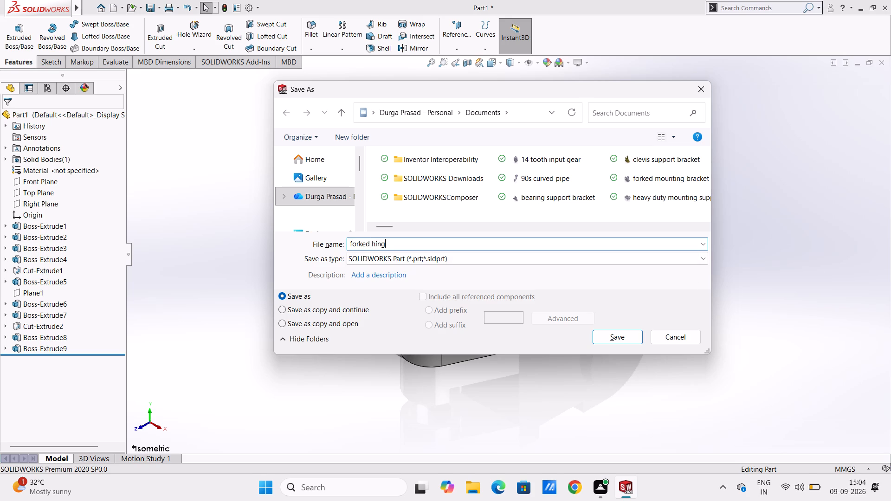
key("space")
type("mo")
type("unt")
type("ing")
key("space")
type("brac")
type("ket")
left_click(385, 244)
key("e")
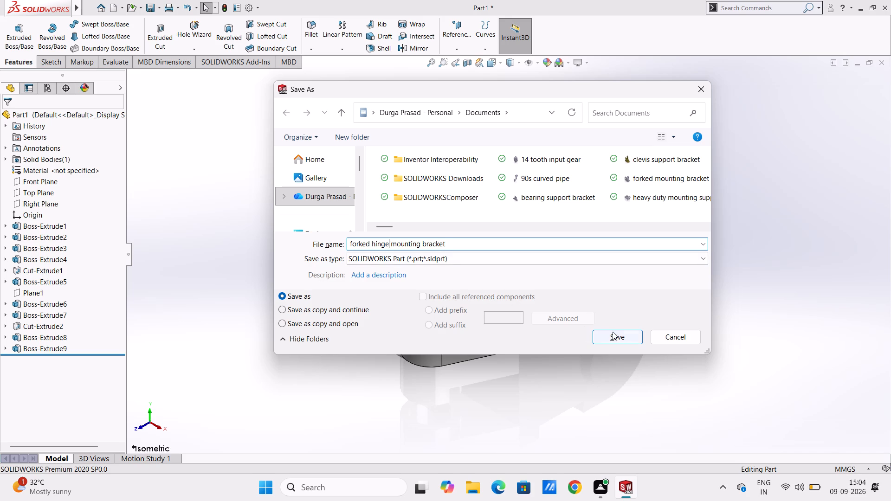
left_click(613, 332)
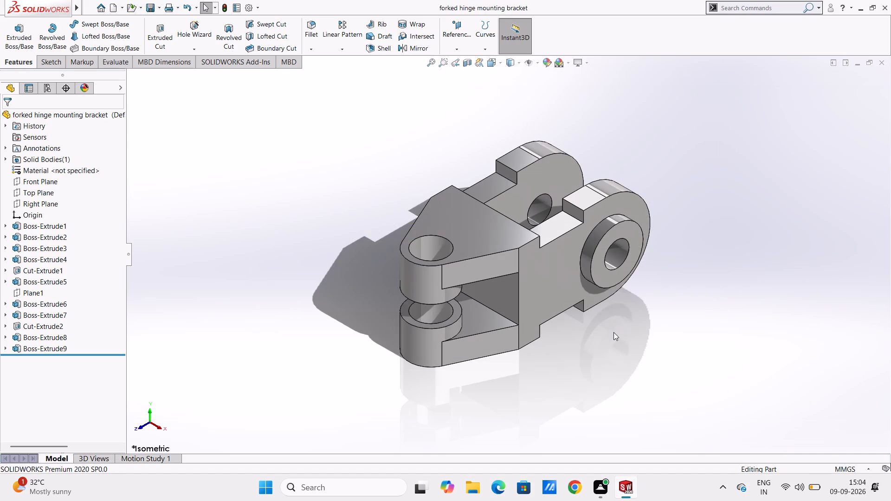
Save a PDF version of the part (Adobe Portable Document Format) under the same name in the Documents folder.
left_click(159, 8)
left_click(169, 37)
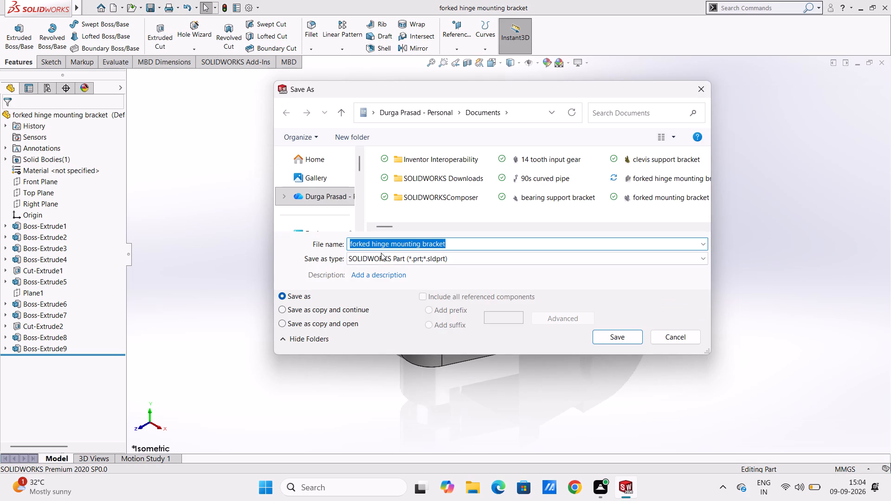
left_click(385, 261)
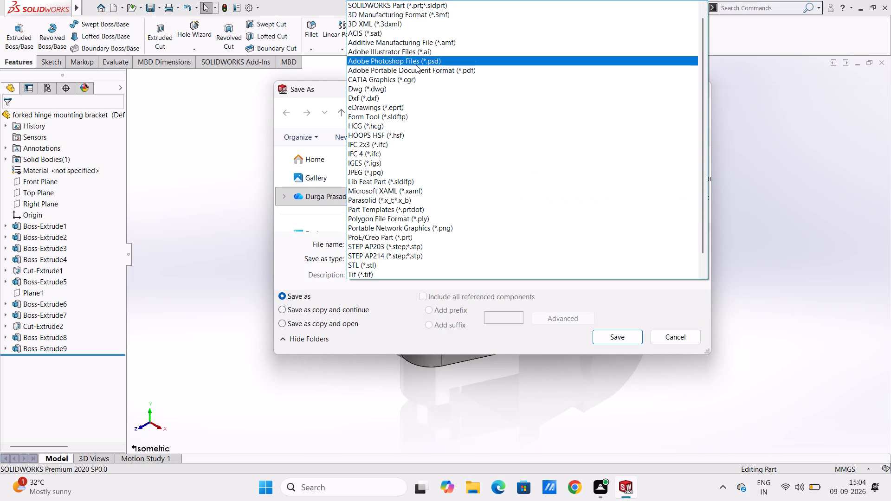
left_click(417, 71)
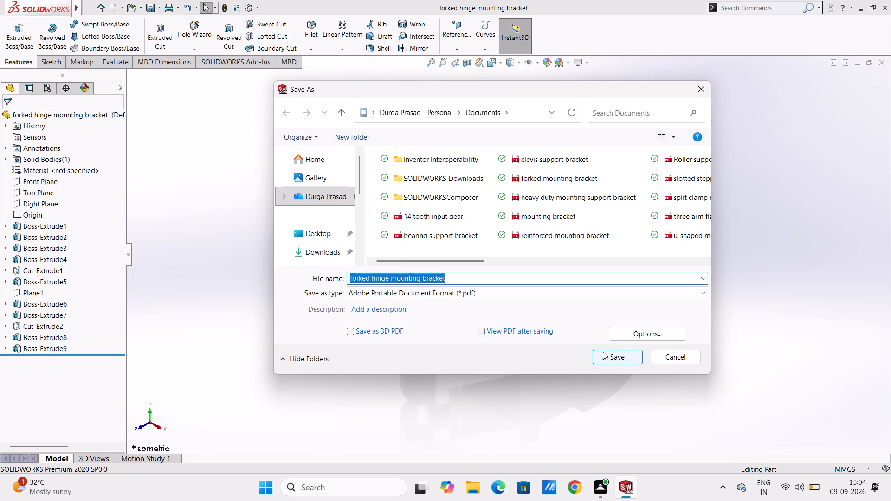
left_click(603, 353)
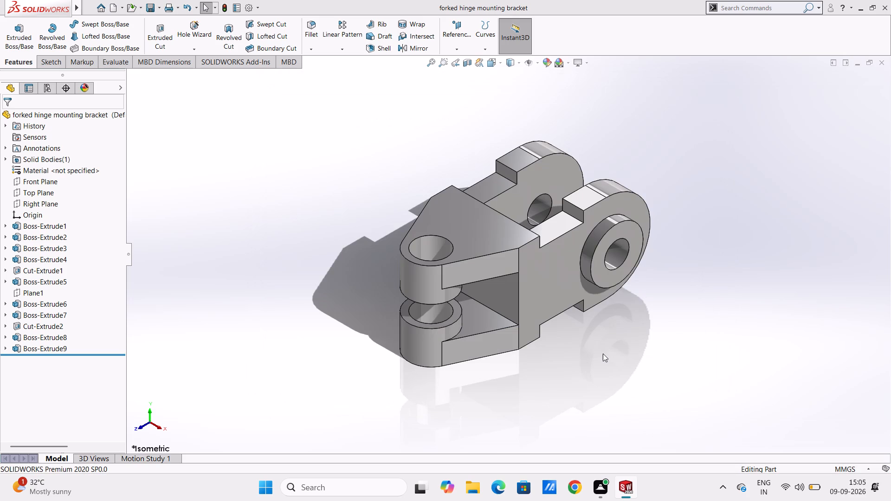